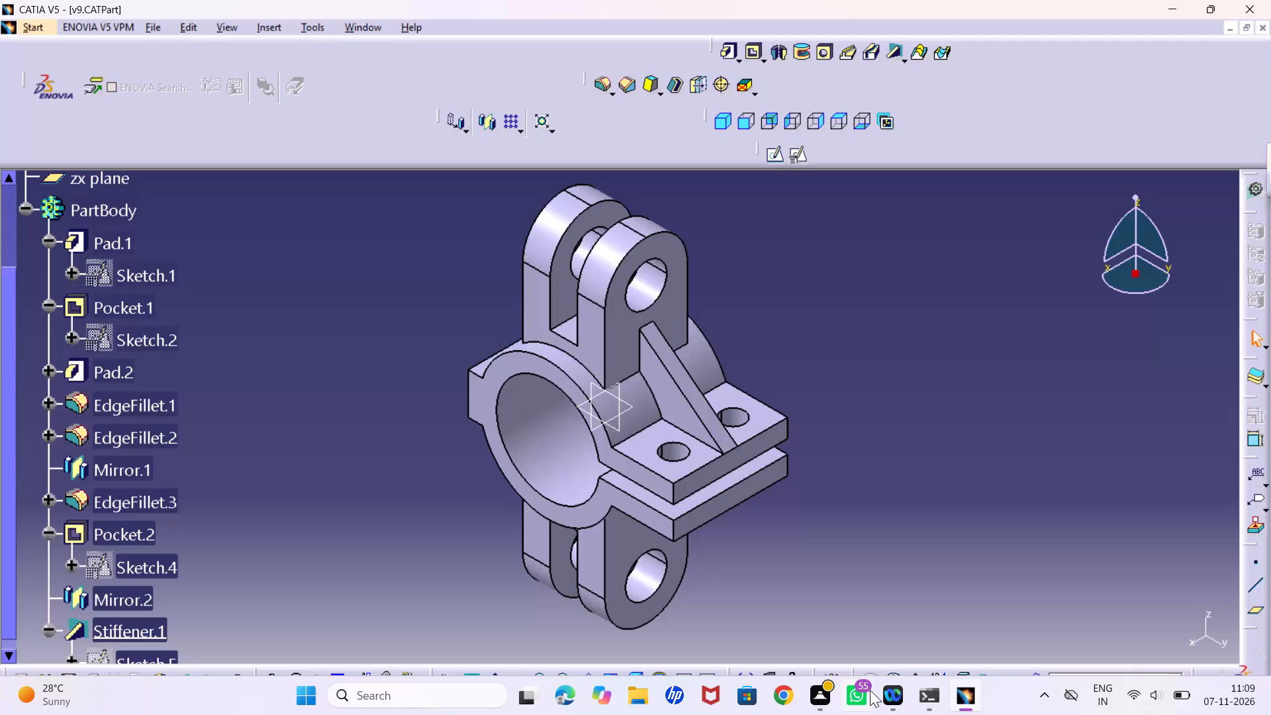
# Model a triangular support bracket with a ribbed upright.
# Create a new part in Part Design with the default name Part4 and hybrid design enabled.
pyautogui.moveTo(741, 340); pyautogui.dragTo(744, 358, button='middle')
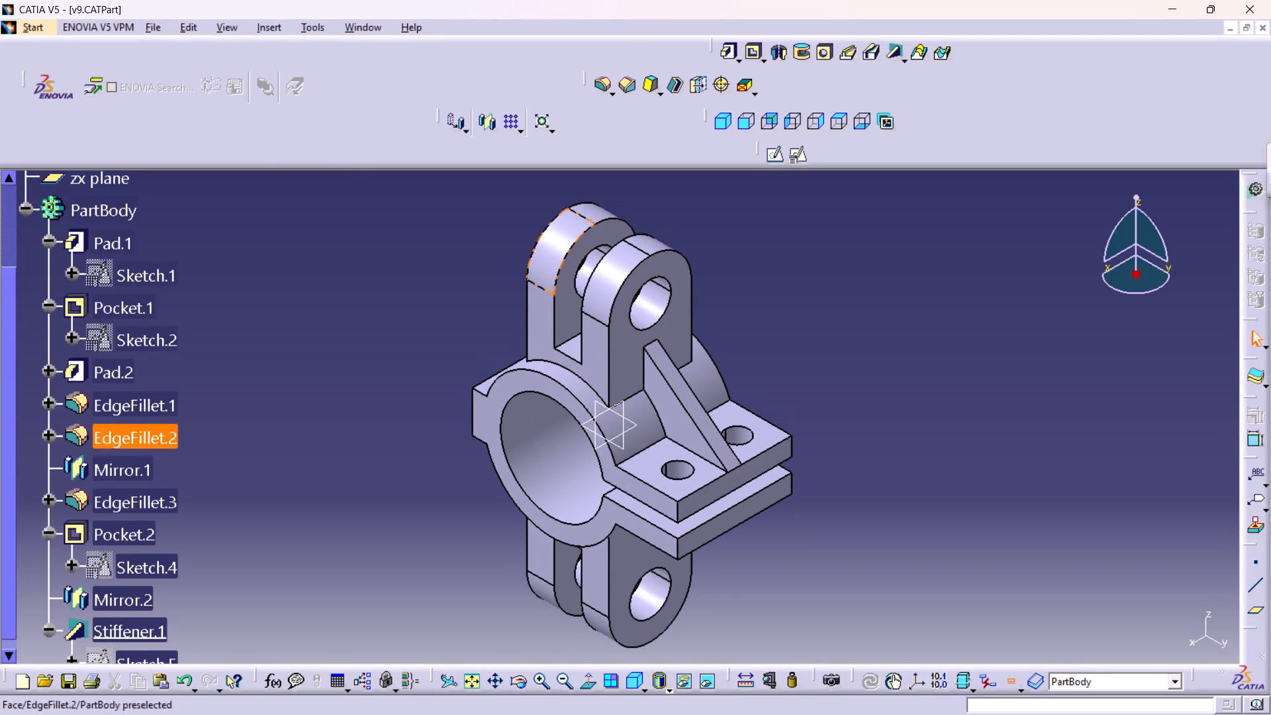
pyautogui.click(44, 20)
pyautogui.click(38, 26)
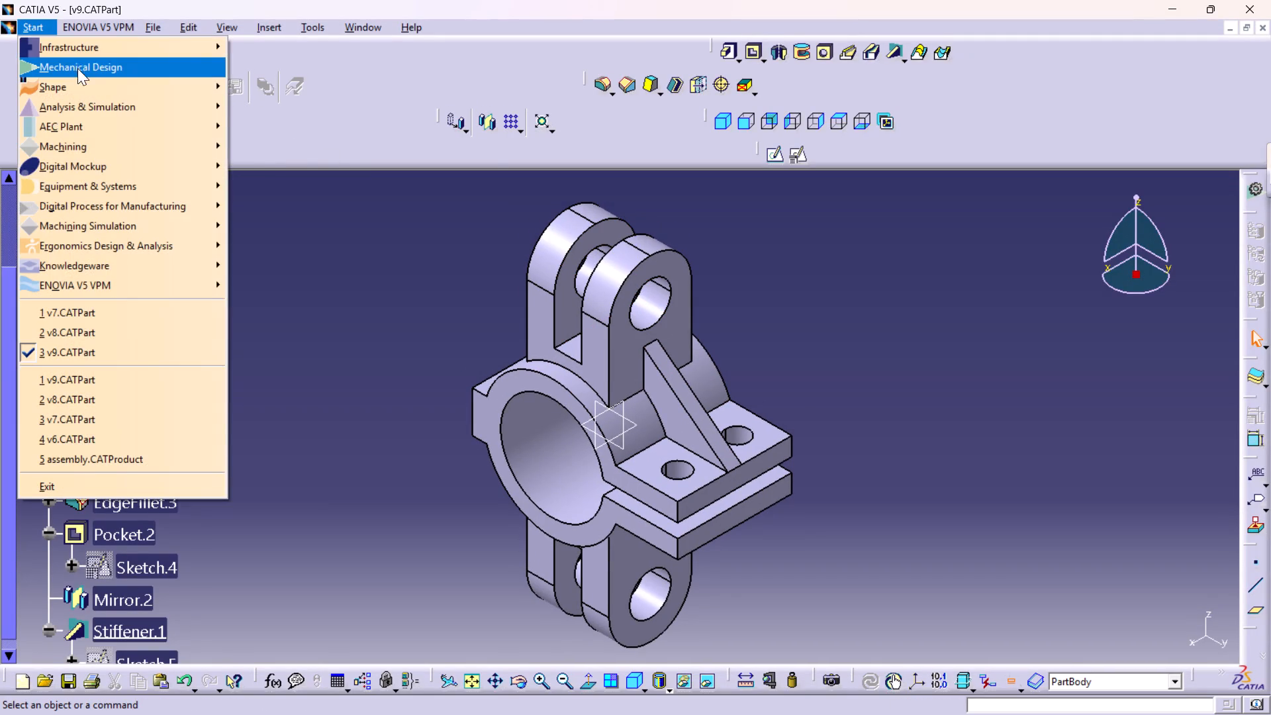
pyautogui.moveTo(81, 64); pyautogui.dragTo(87, 60)
pyautogui.click(257, 70)
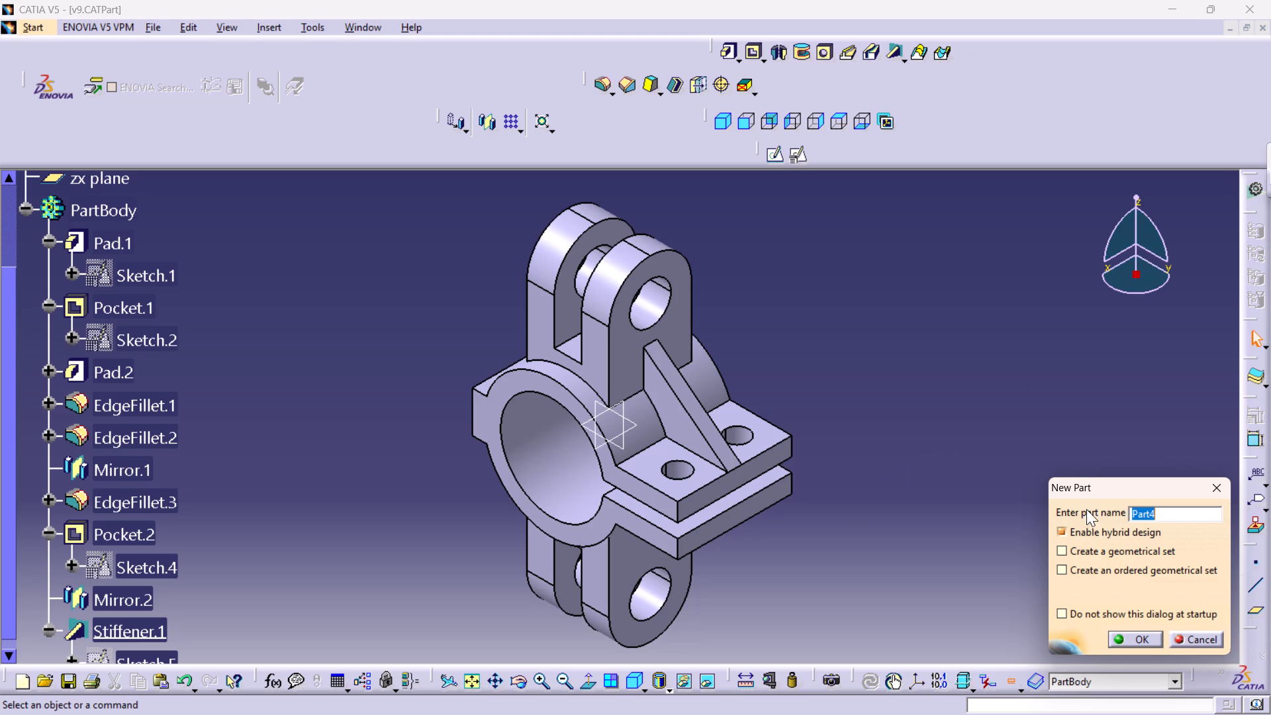
pyautogui.click(1117, 633)
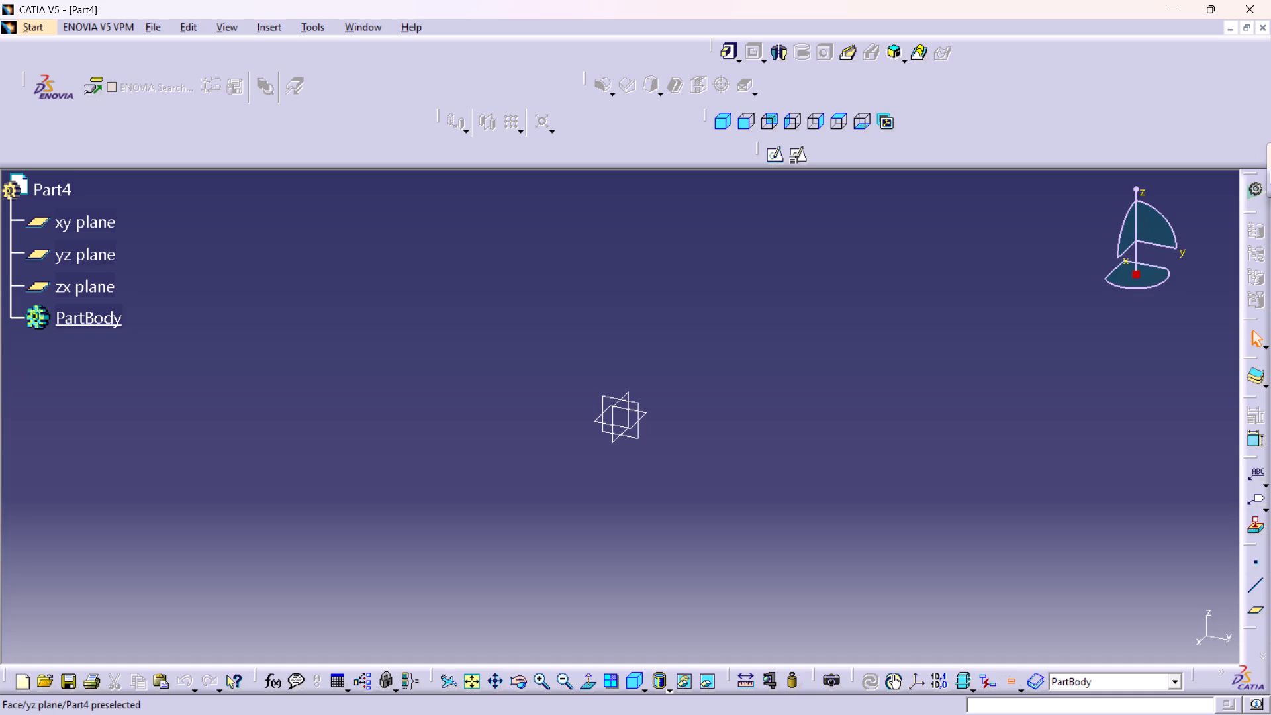
# Start a positioned sketch on the xy plane with the axes swapped and the V direction reversed.
pyautogui.click(645, 407)
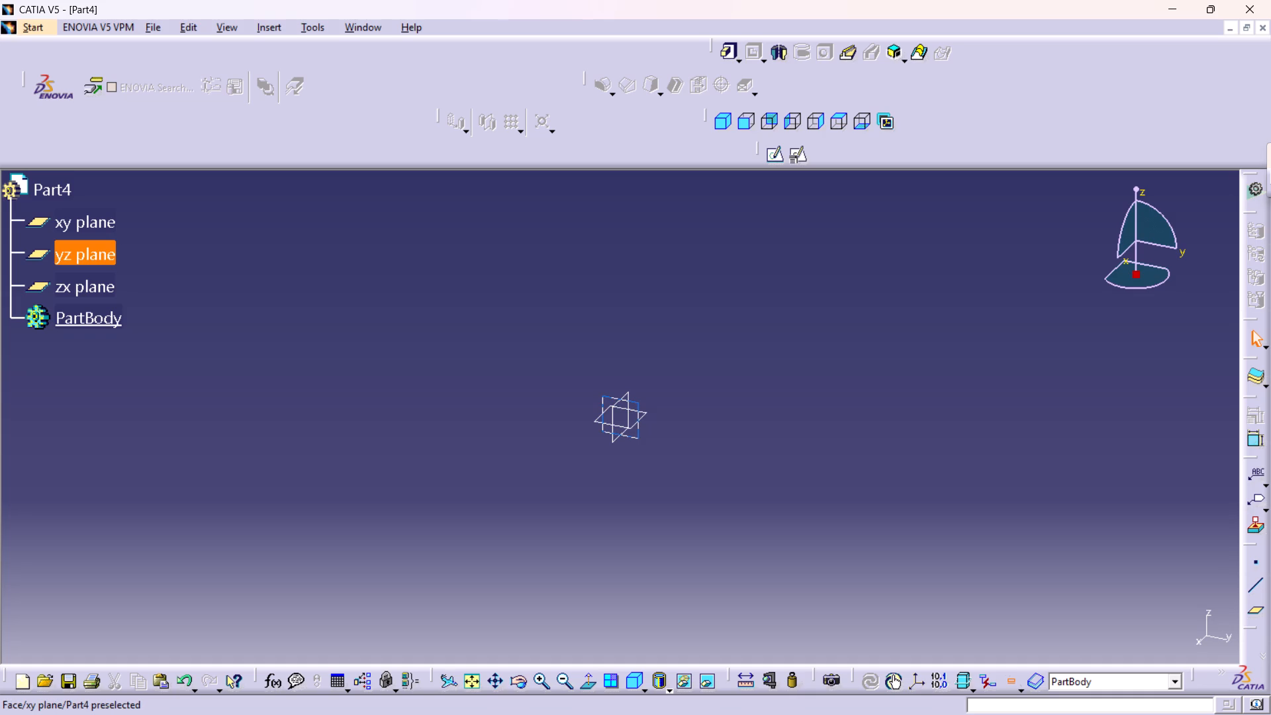
pyautogui.click(644, 410)
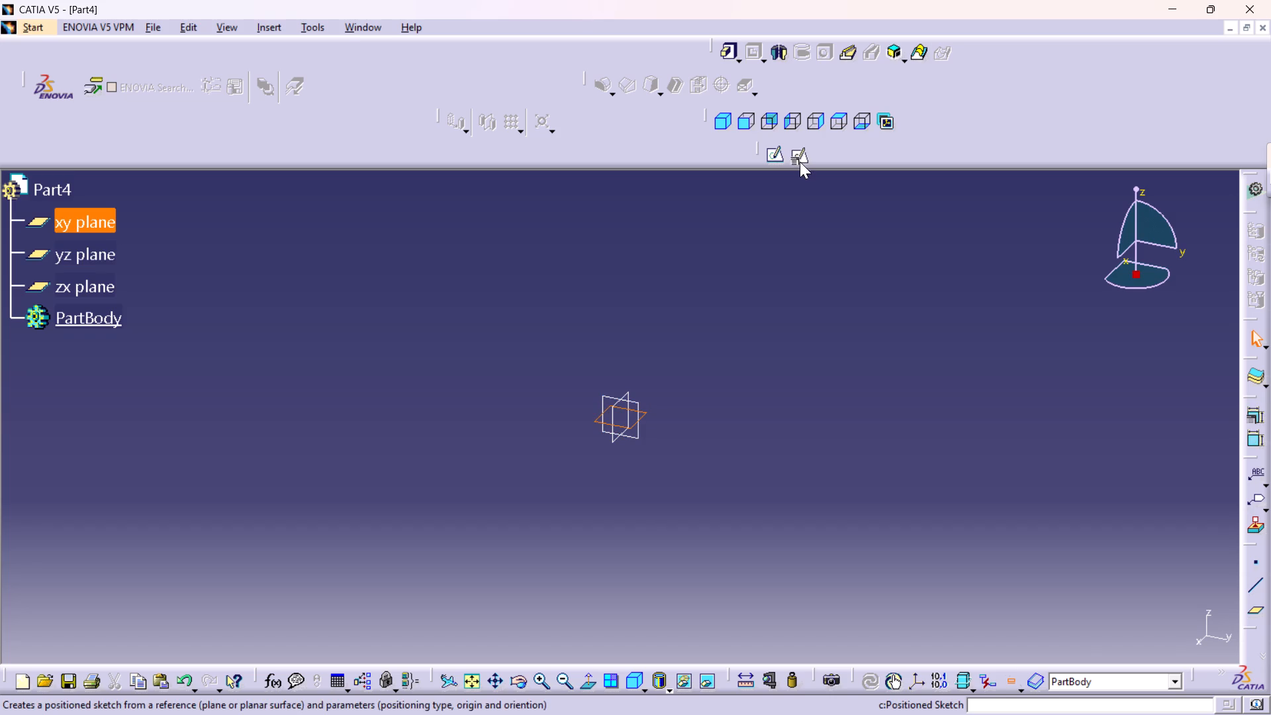
pyautogui.click(800, 160)
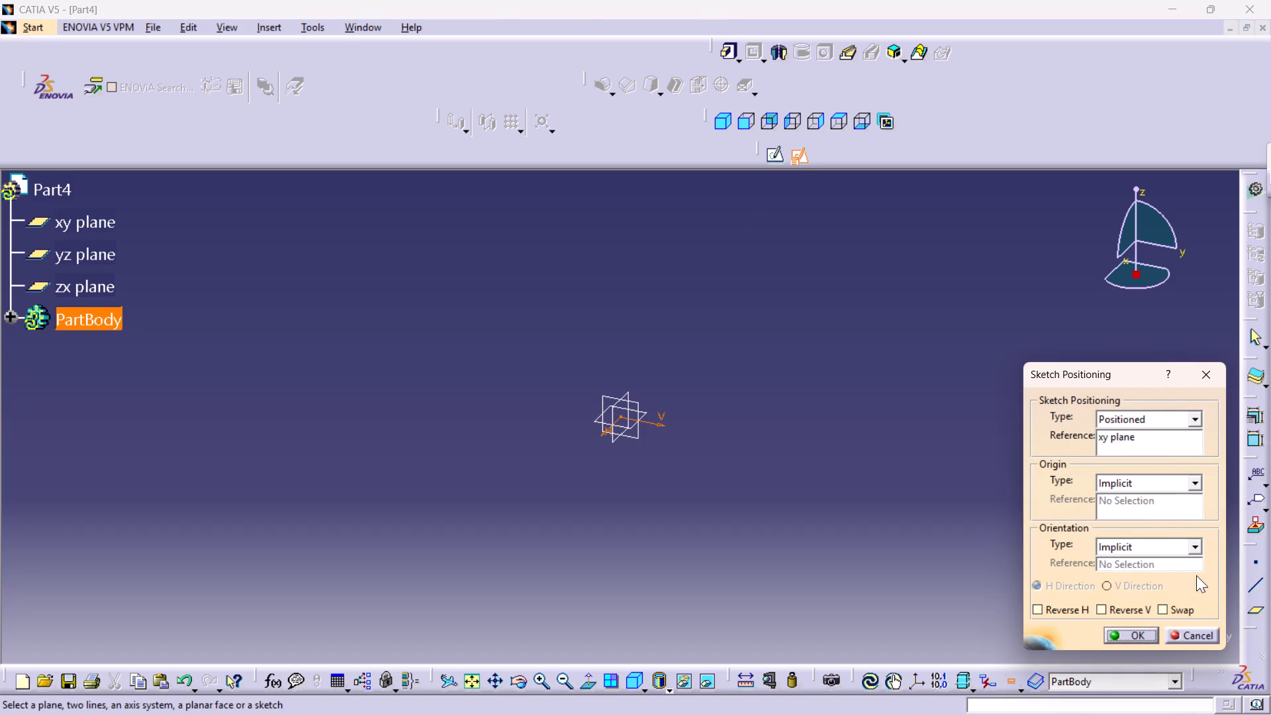
pyautogui.click(1187, 602)
pyautogui.click(1120, 603)
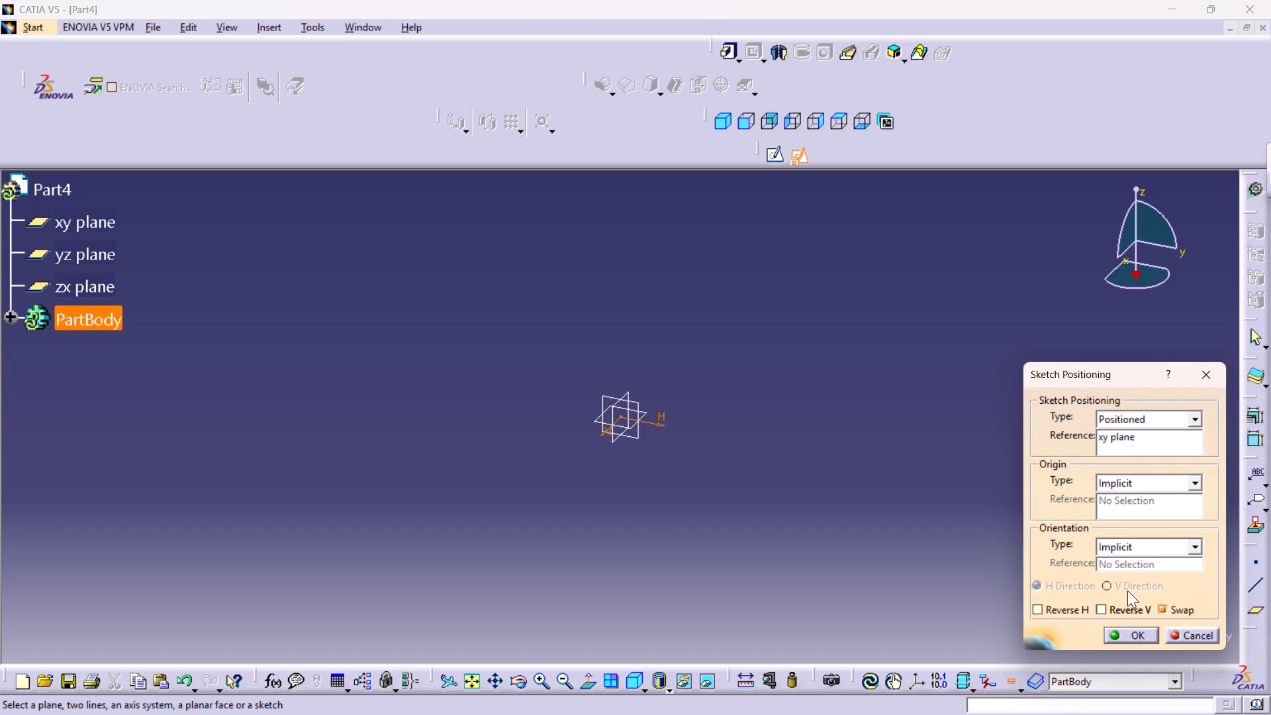
pyautogui.click(1119, 612)
pyautogui.click(1127, 634)
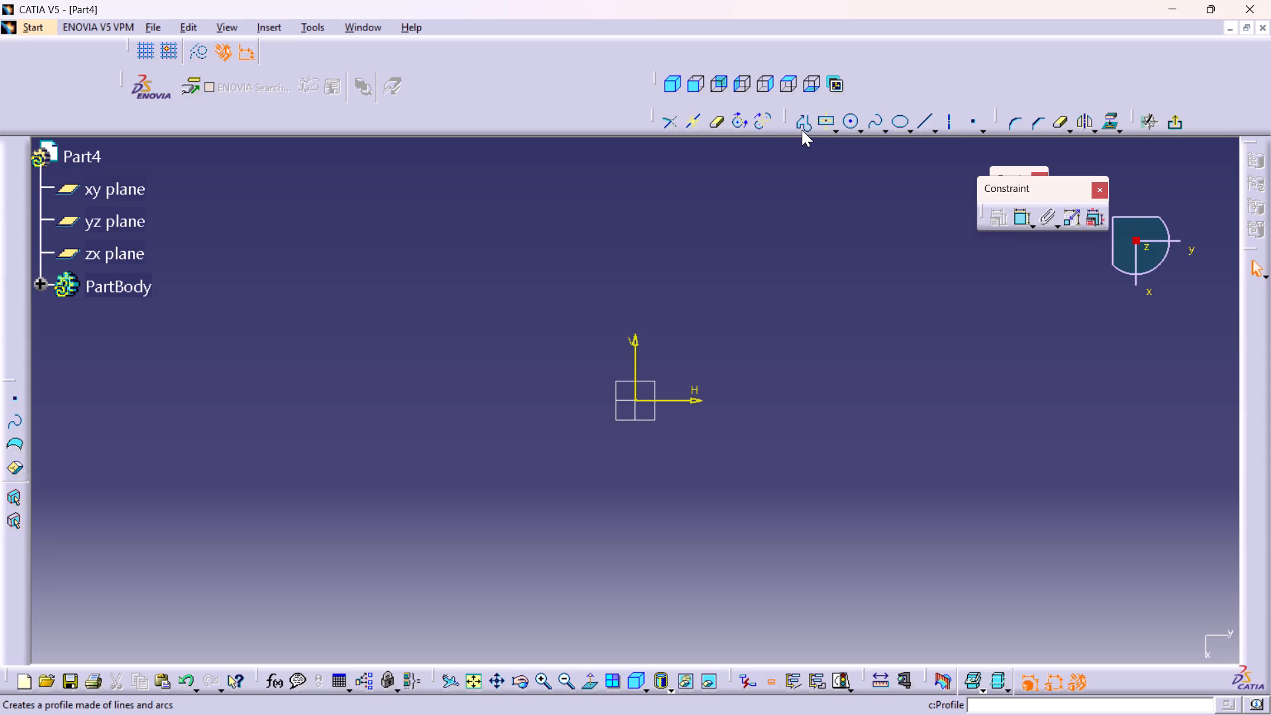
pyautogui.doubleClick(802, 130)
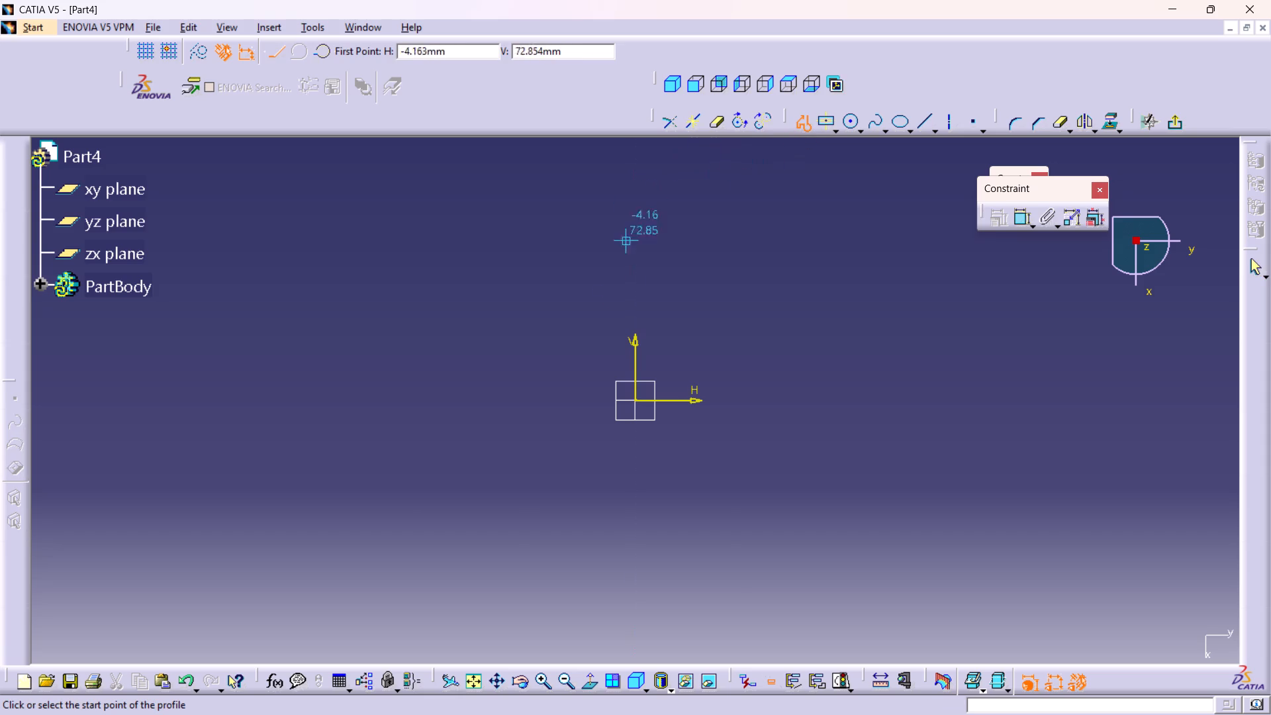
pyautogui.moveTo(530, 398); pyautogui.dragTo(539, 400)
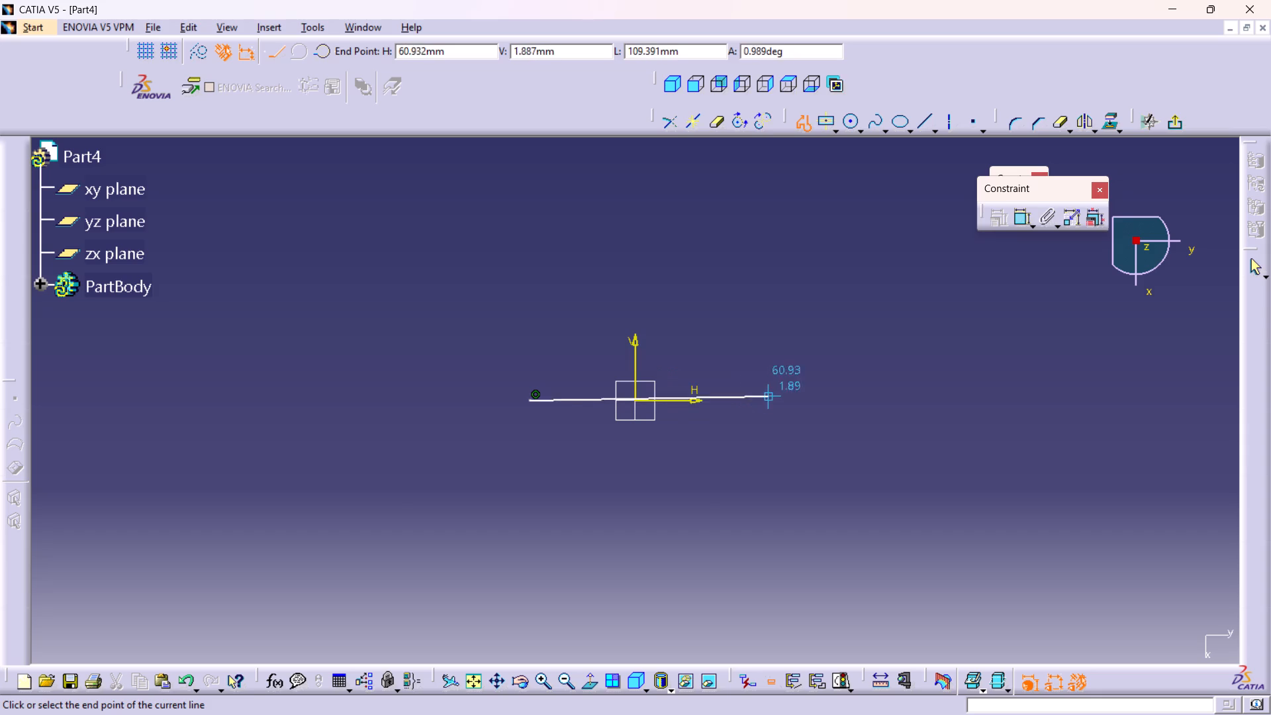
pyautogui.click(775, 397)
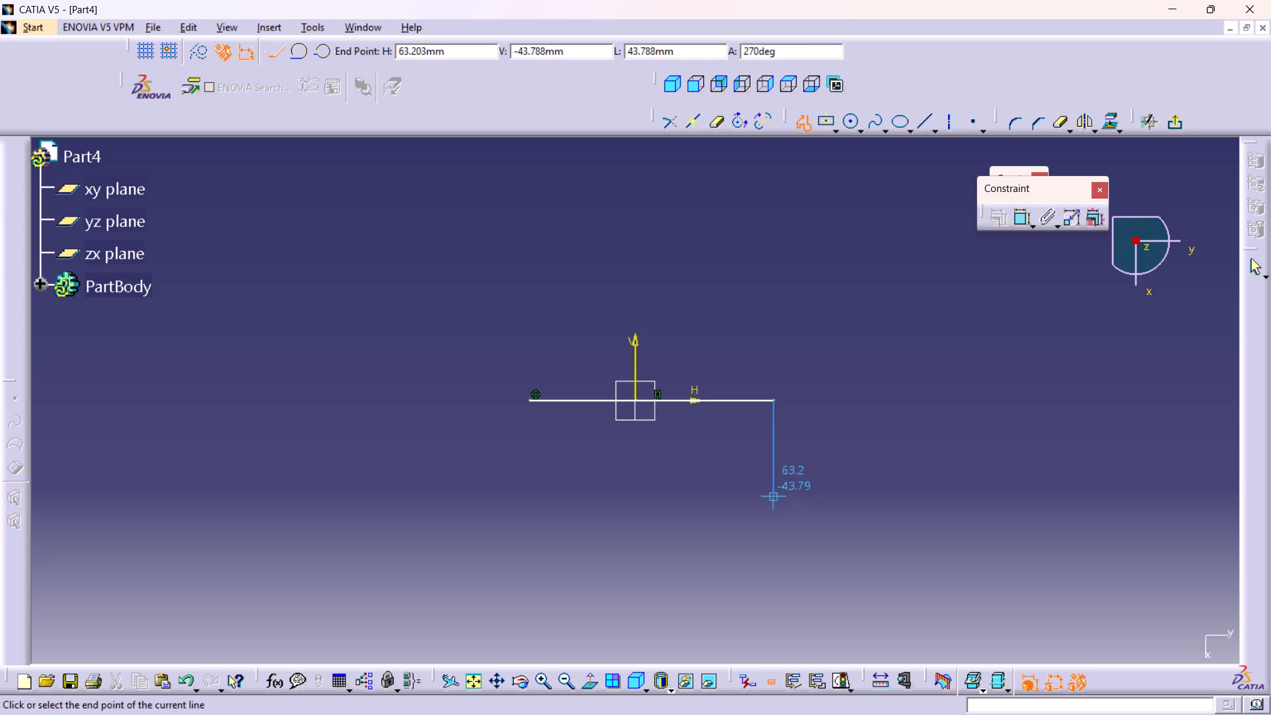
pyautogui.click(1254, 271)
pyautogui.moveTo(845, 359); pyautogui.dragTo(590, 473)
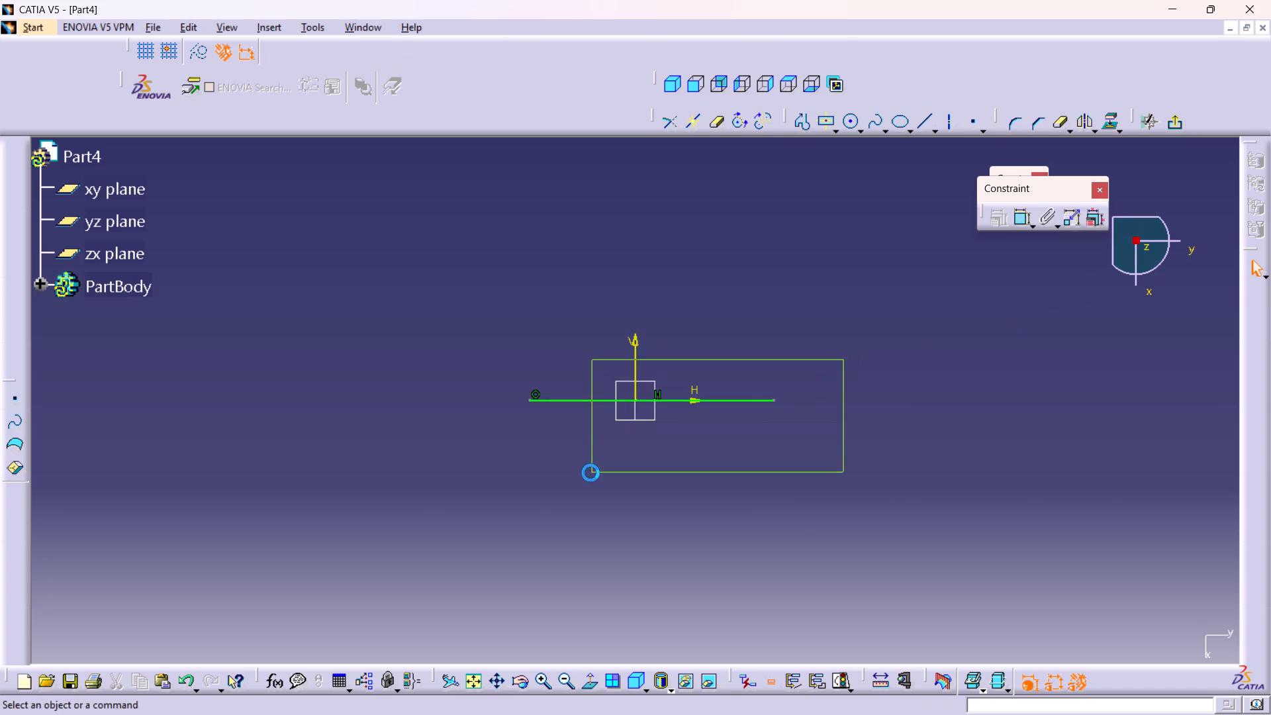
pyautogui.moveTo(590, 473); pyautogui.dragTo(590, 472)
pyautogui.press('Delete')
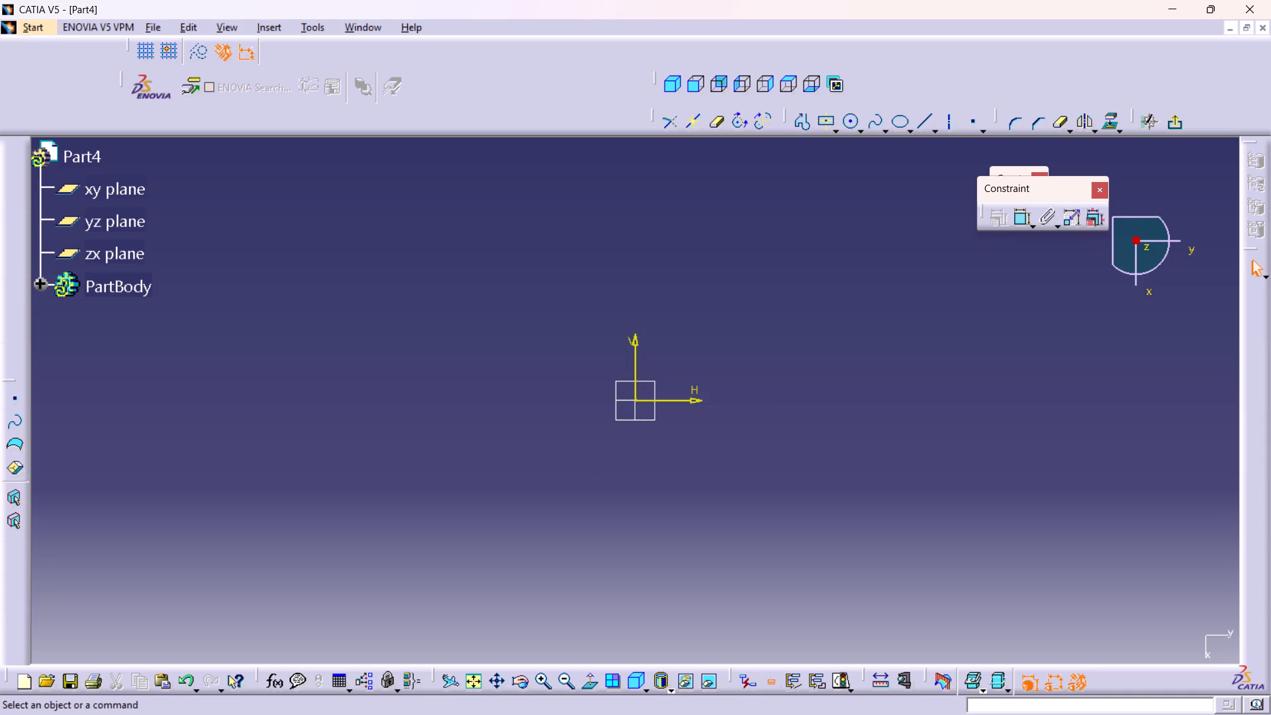
# Sketch a centred rectangle about 113 mm wide and 52 mm high at the sketch origin.
pyautogui.click(826, 124)
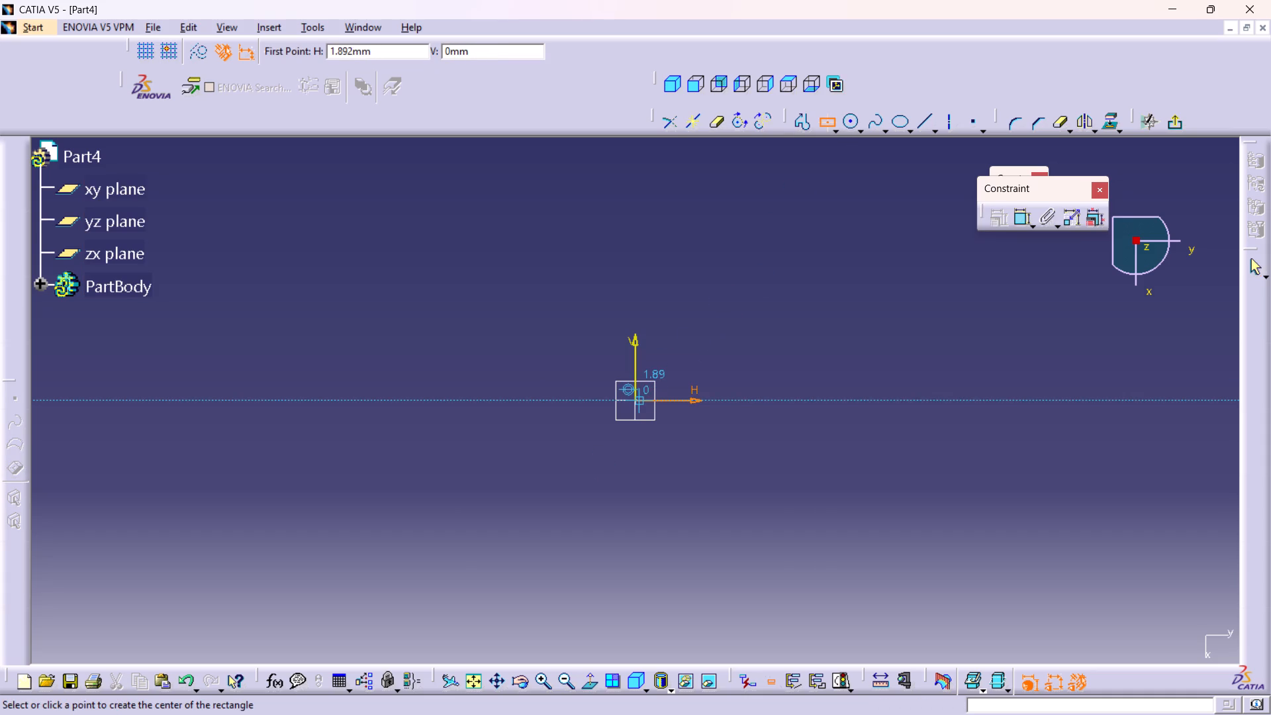
pyautogui.moveTo(635, 400); pyautogui.dragTo(647, 409)
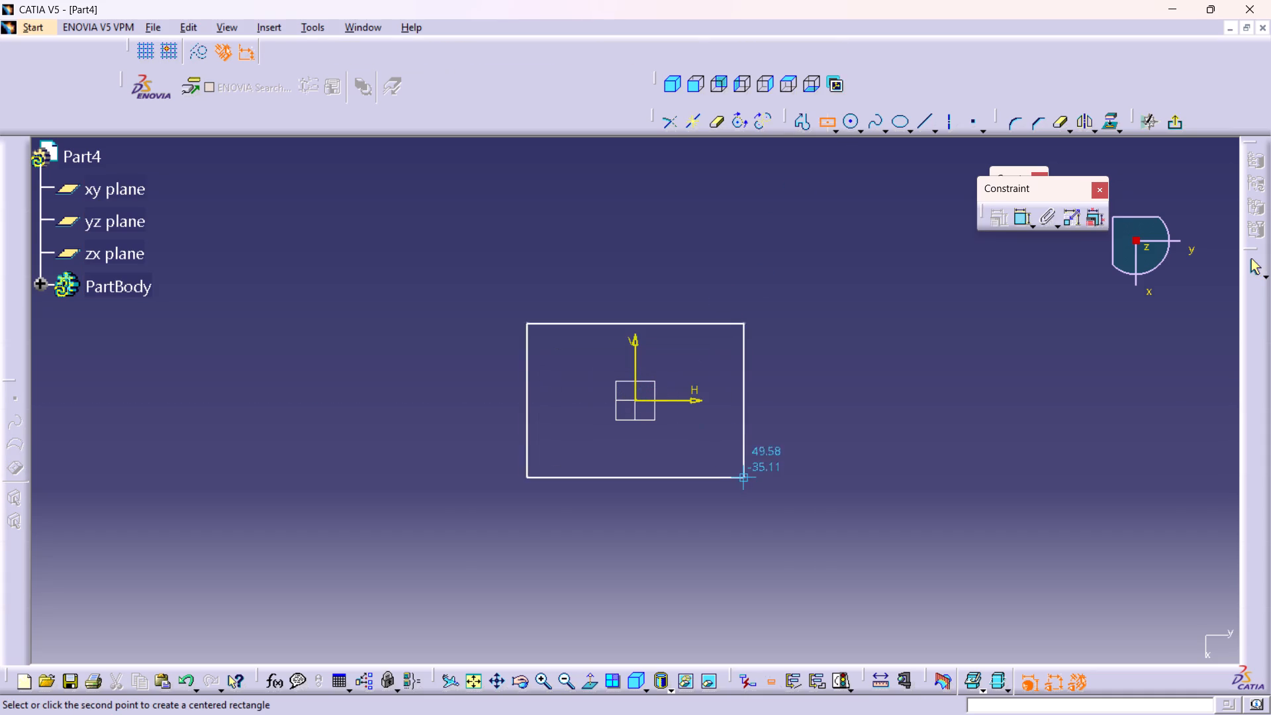
pyautogui.click(759, 457)
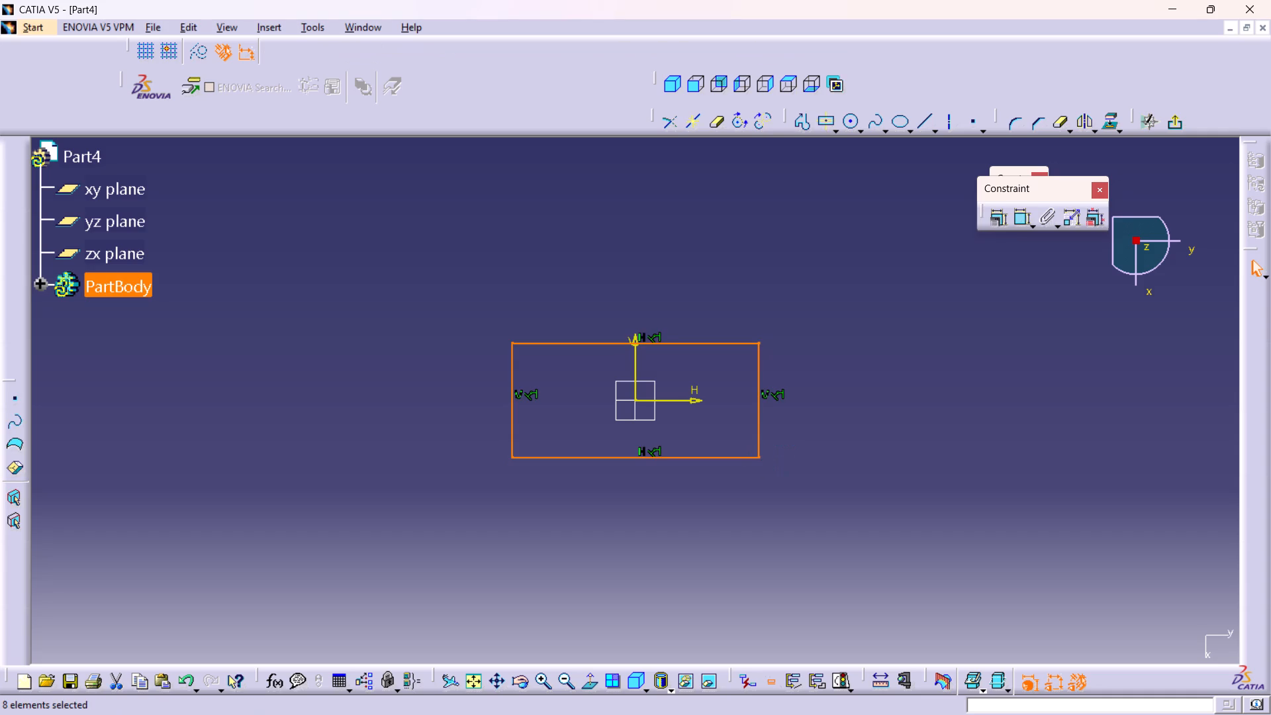
# Dimension the rectangle's vertical side and set its height to 38 mm.
pyautogui.doubleClick(1020, 224)
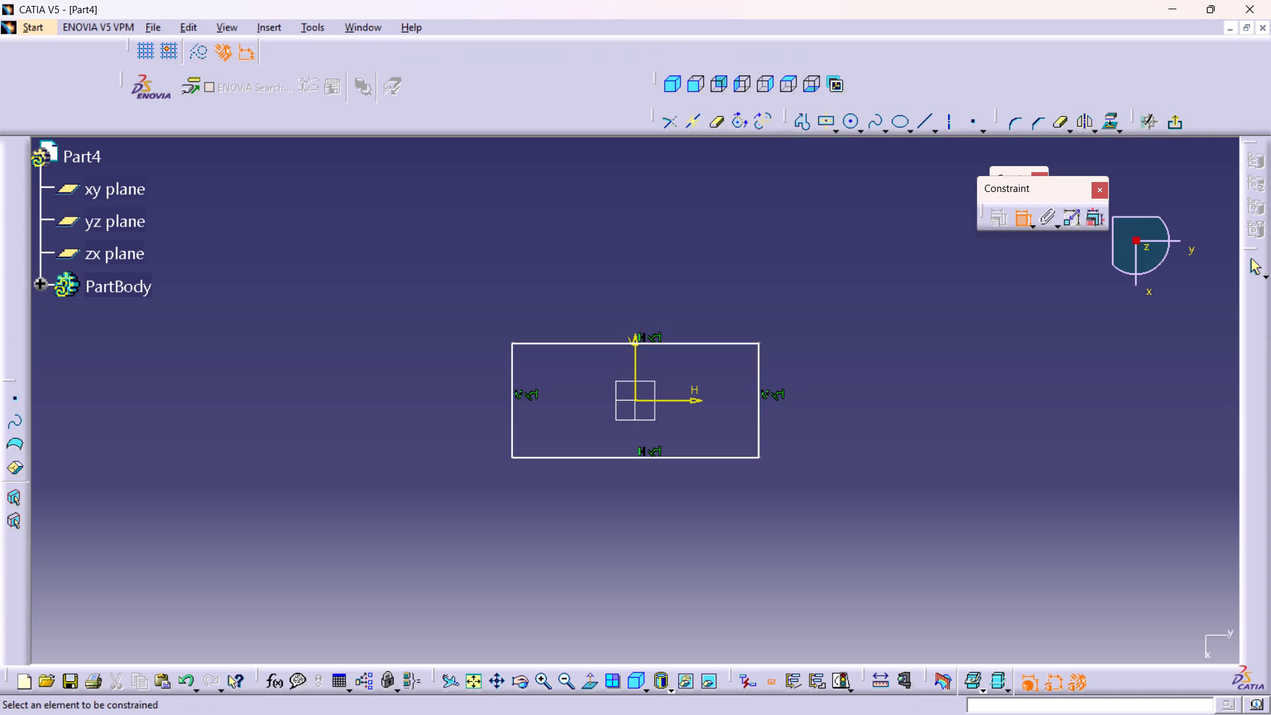
pyautogui.click(510, 370)
pyautogui.click(419, 401)
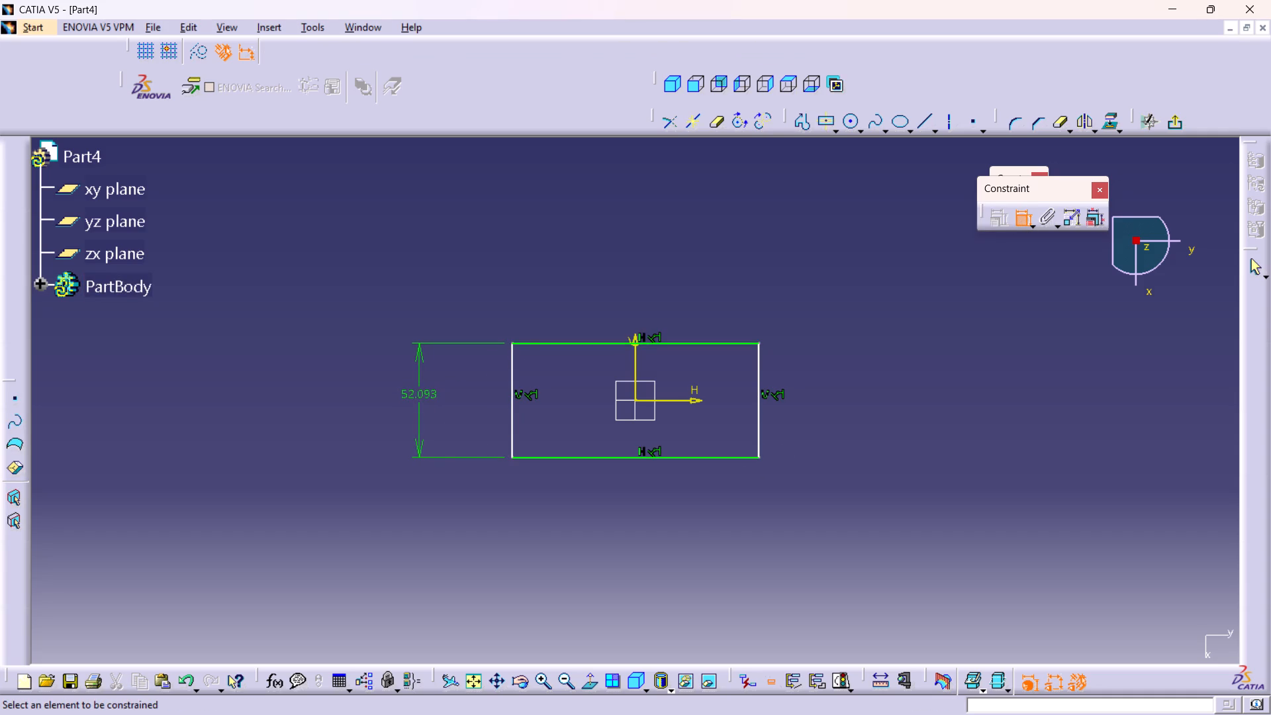
pyautogui.doubleClick(407, 387)
pyautogui.press('3')
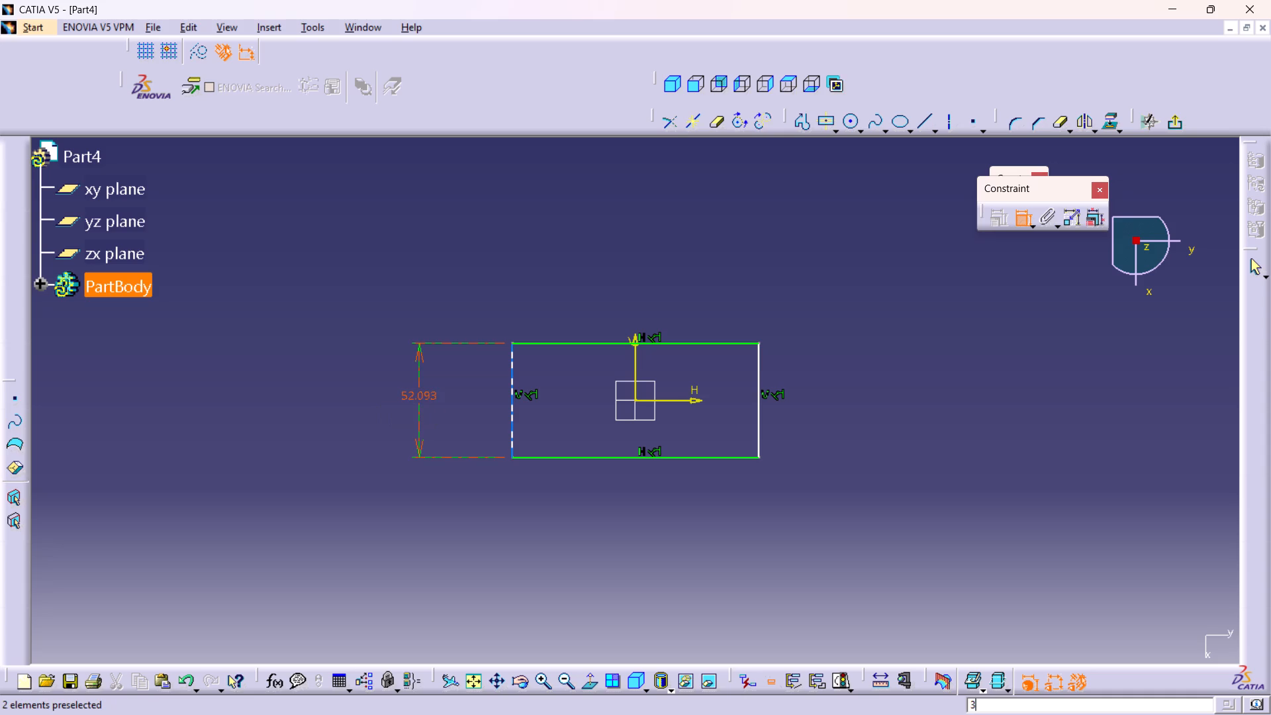
pyautogui.press('8')
pyautogui.press('Return')
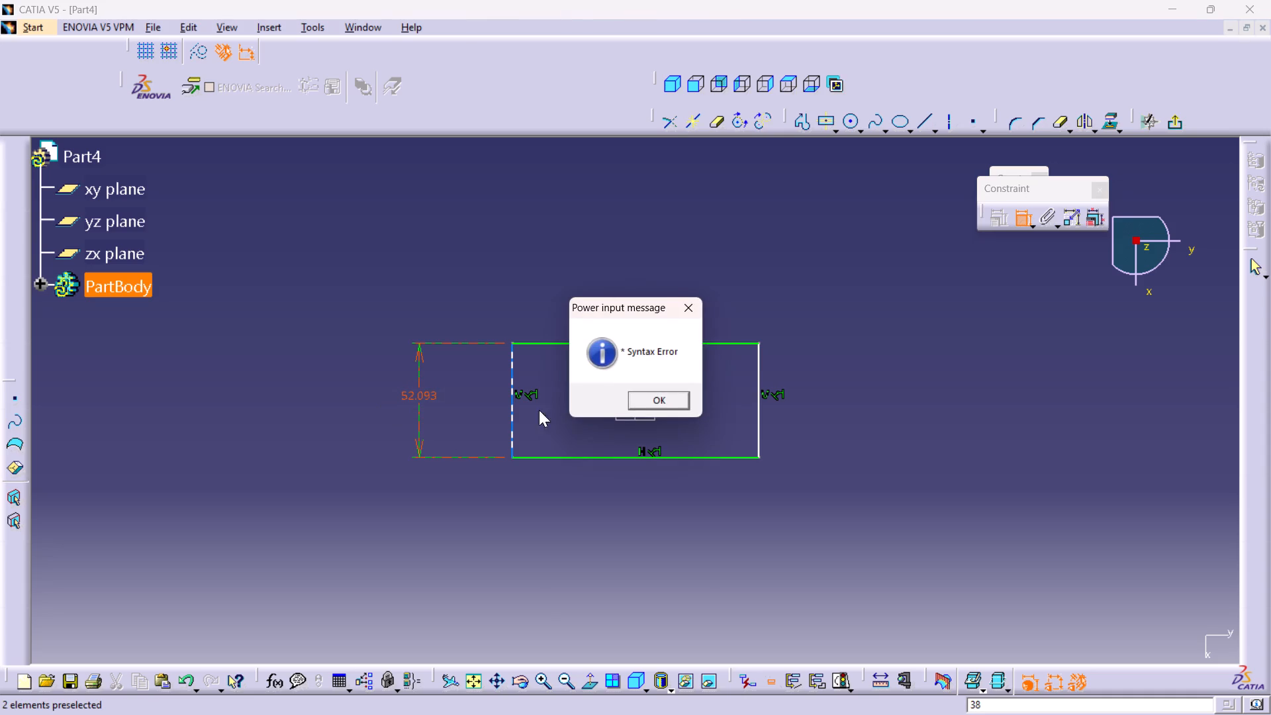
pyautogui.click(655, 397)
pyautogui.doubleClick(425, 387)
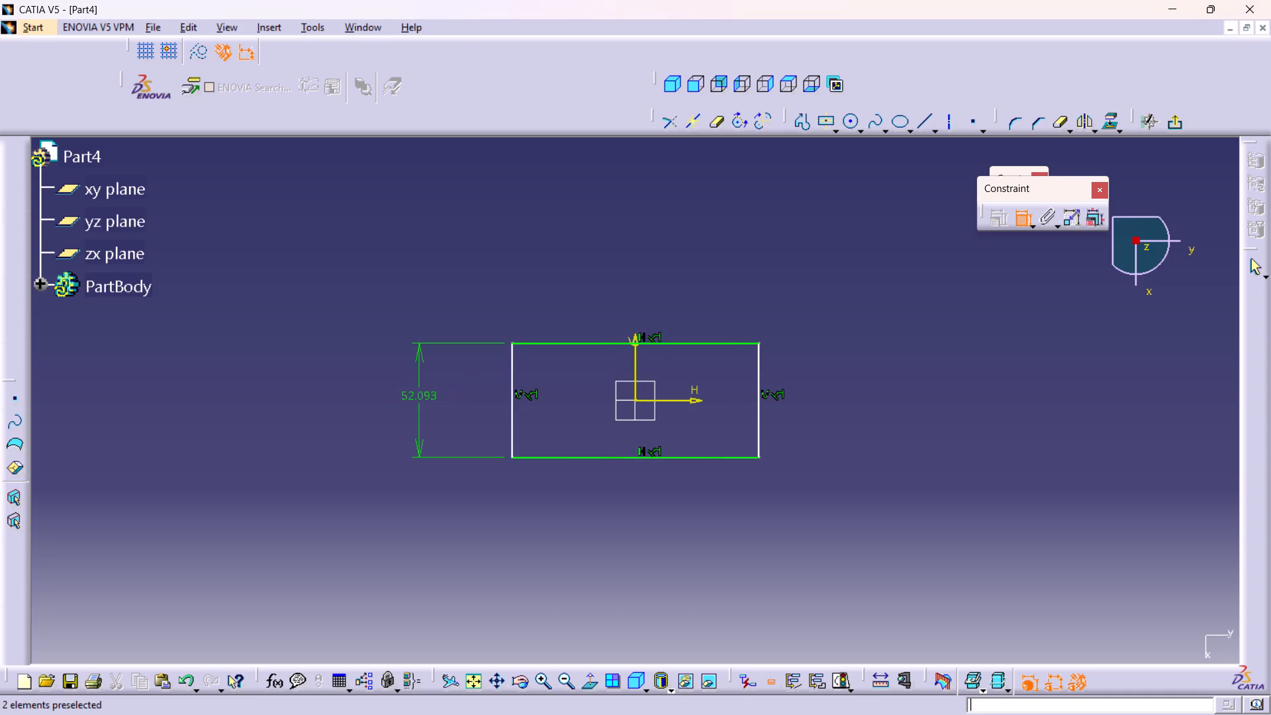
pyautogui.doubleClick(418, 393)
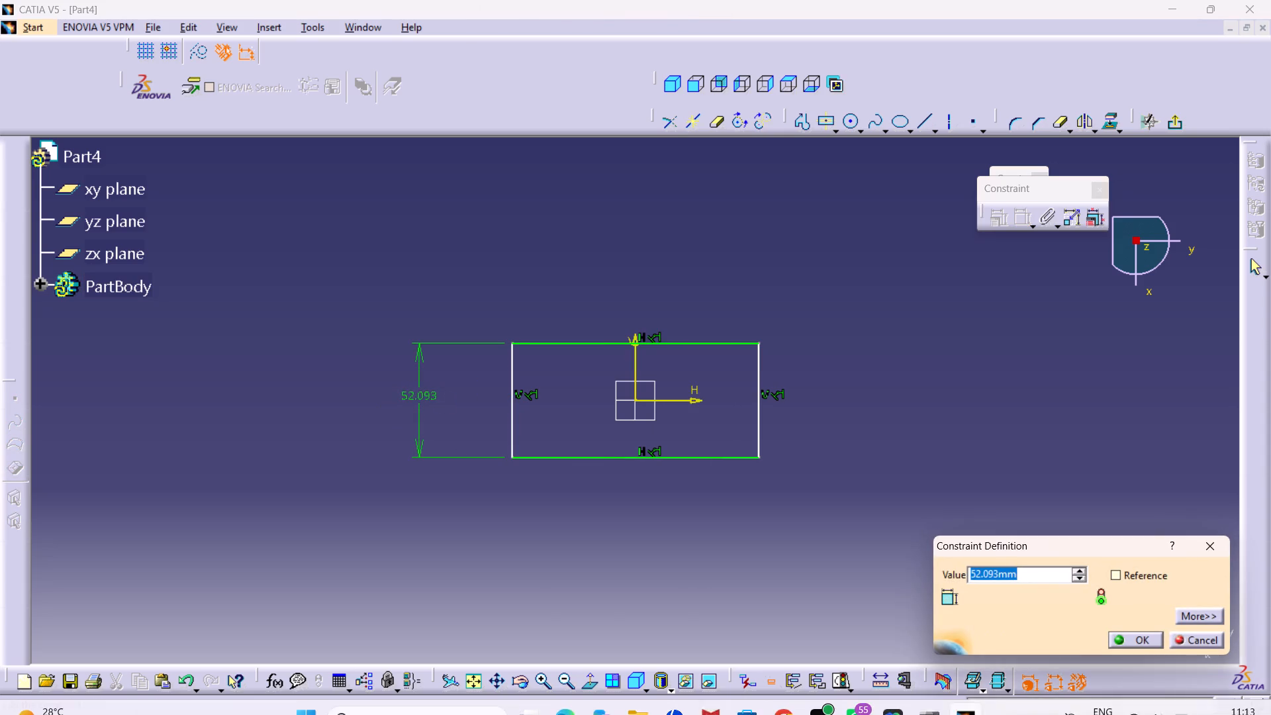
pyautogui.press('3')
pyautogui.press('8')
pyautogui.press('Return')
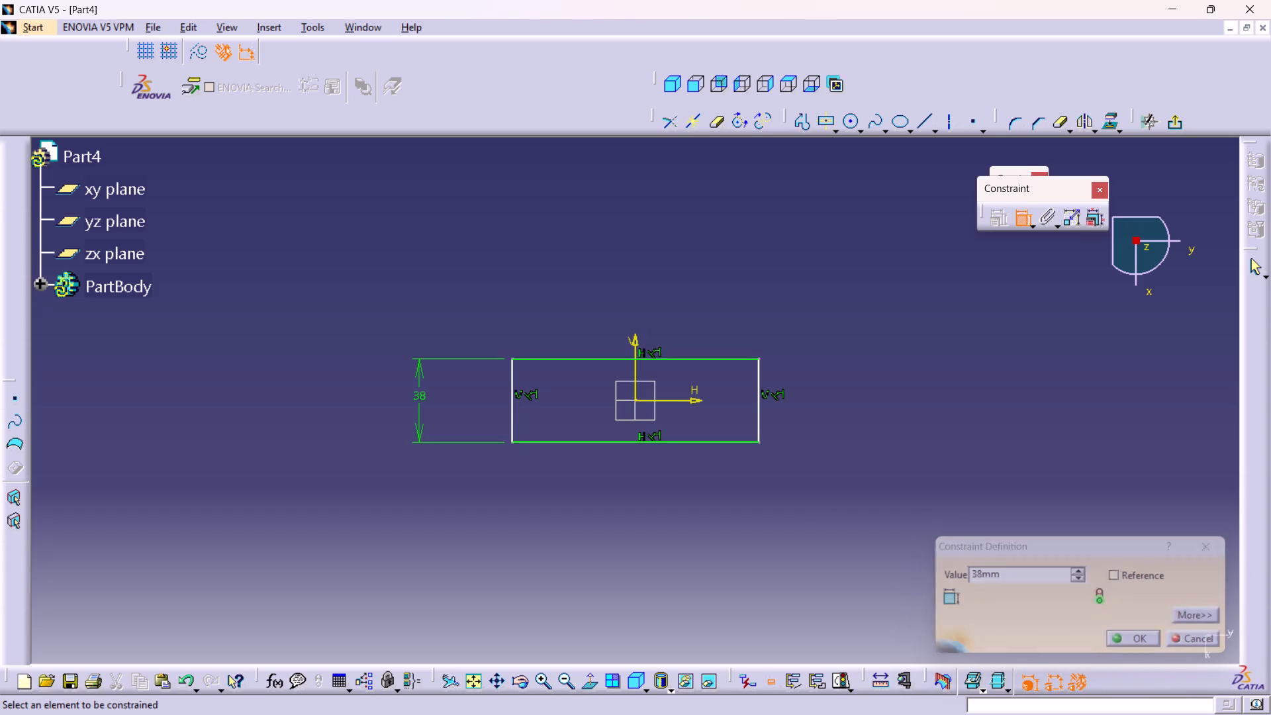
# Dimension the rectangle's lower edge, set its width to 82 mm, and exit the sketch.
pyautogui.click(588, 434)
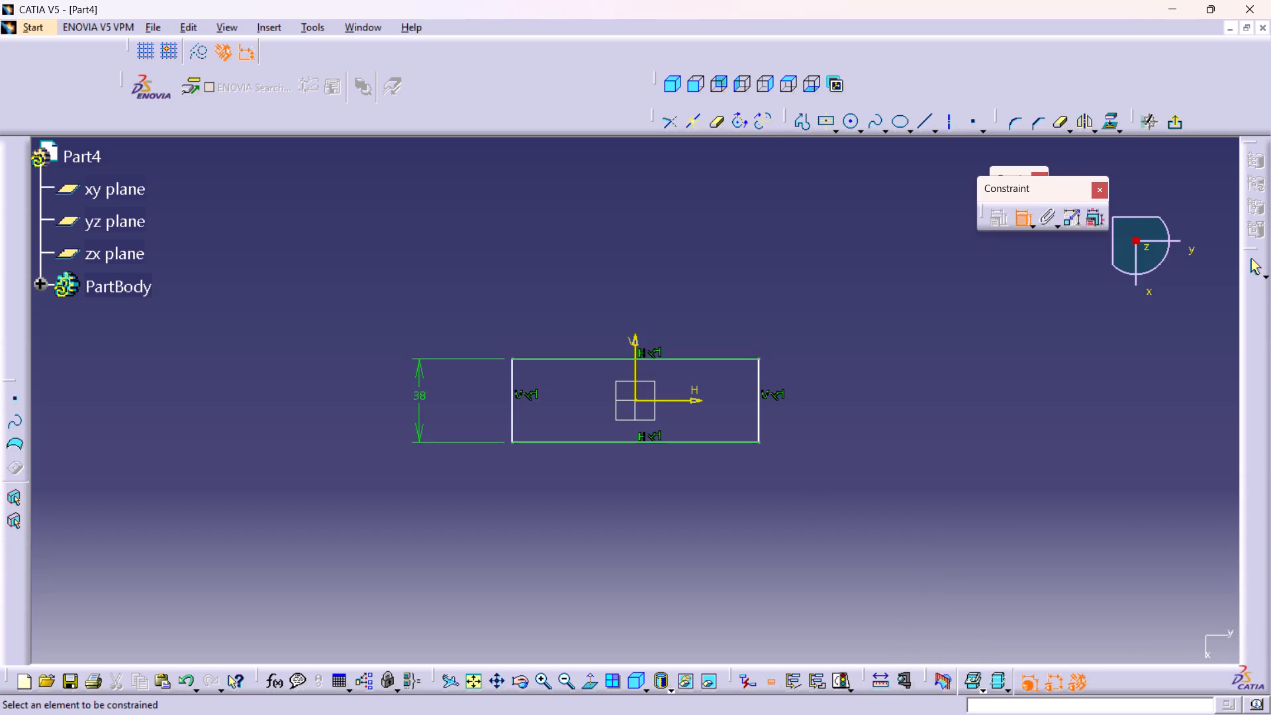
pyautogui.click(592, 443)
pyautogui.click(594, 485)
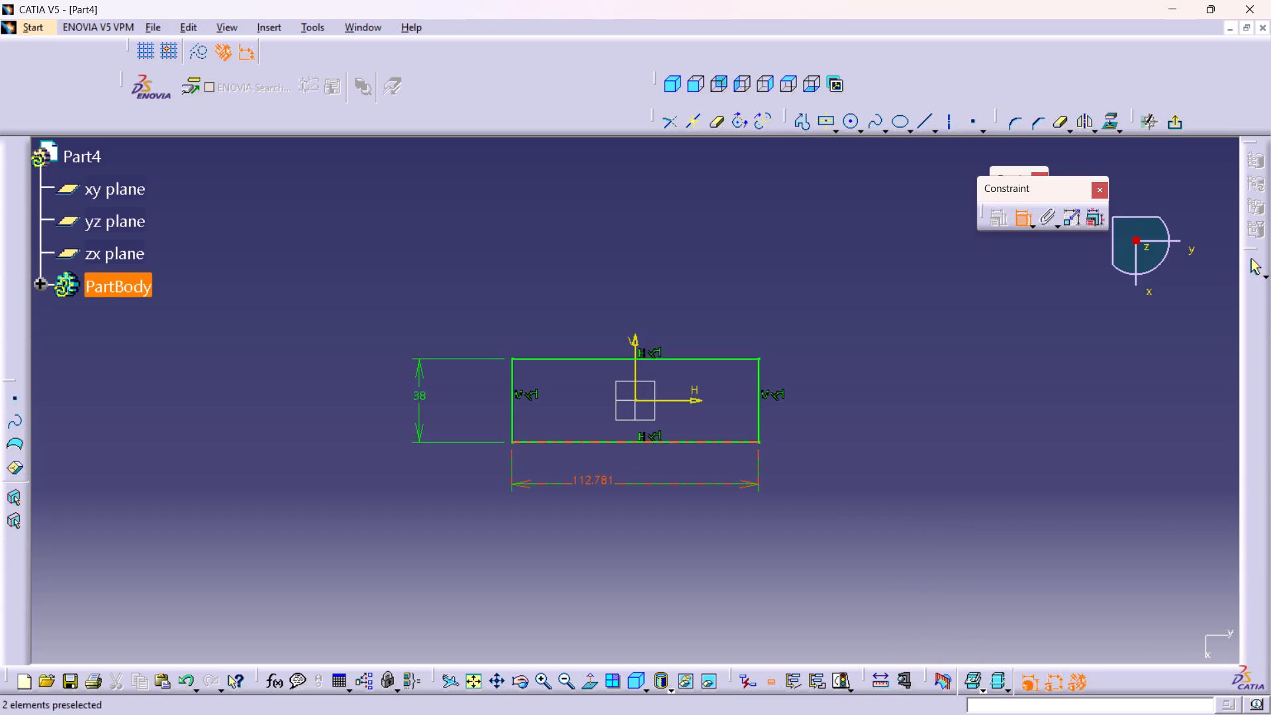
pyautogui.doubleClick(595, 476)
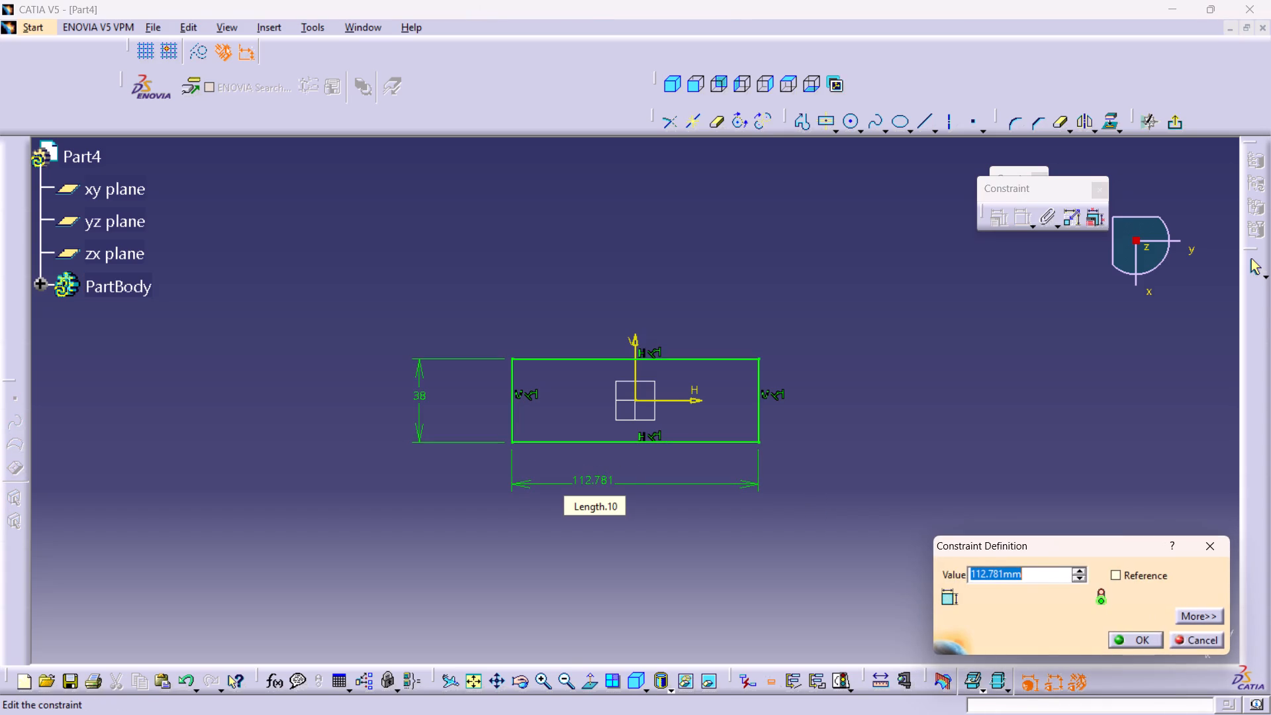
pyautogui.press('8')
pyautogui.press('2')
pyautogui.press('Return')
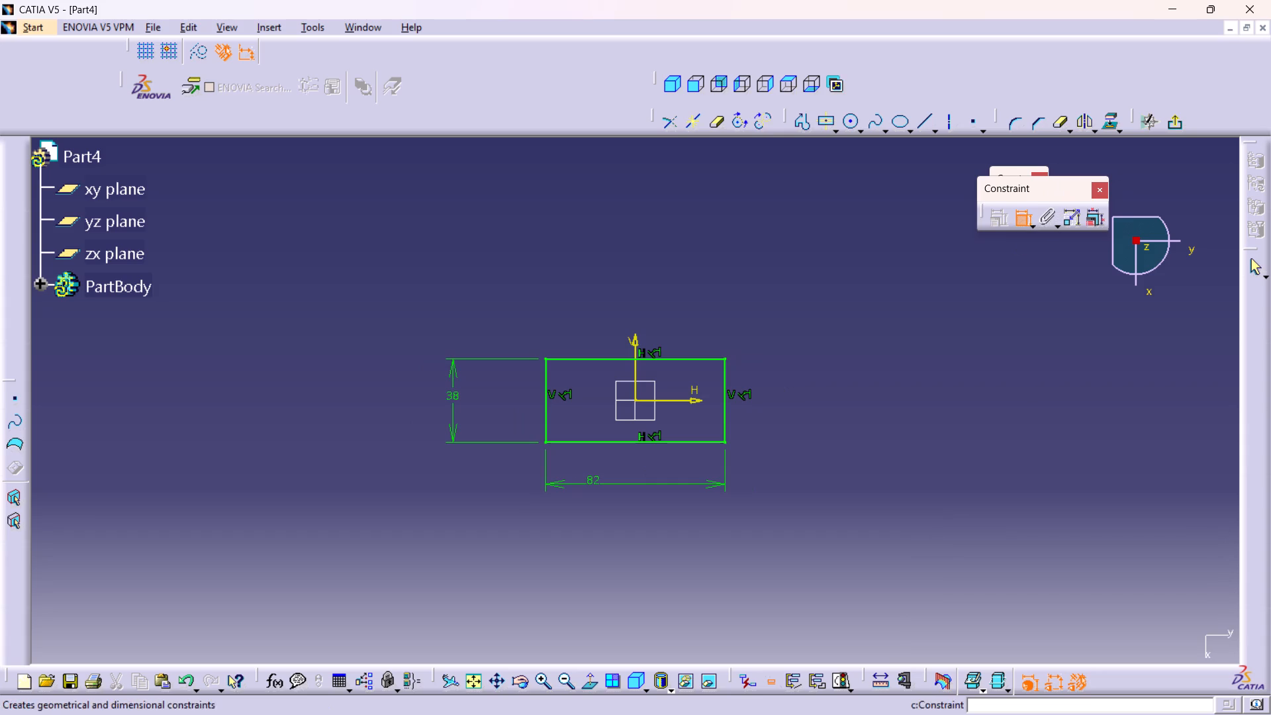
pyautogui.click(1176, 130)
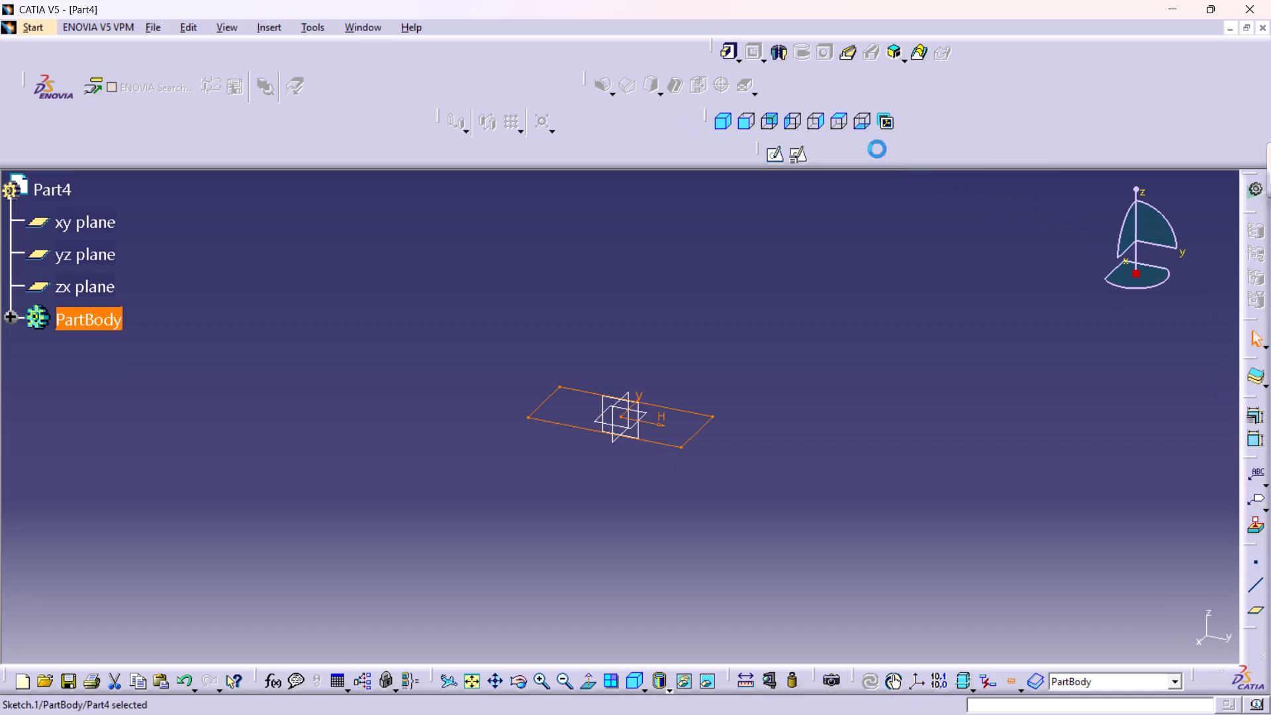
# Pad the rectangle sketch with mirrored extent, and try to set the pad length to 5 mm.
pyautogui.click(729, 40)
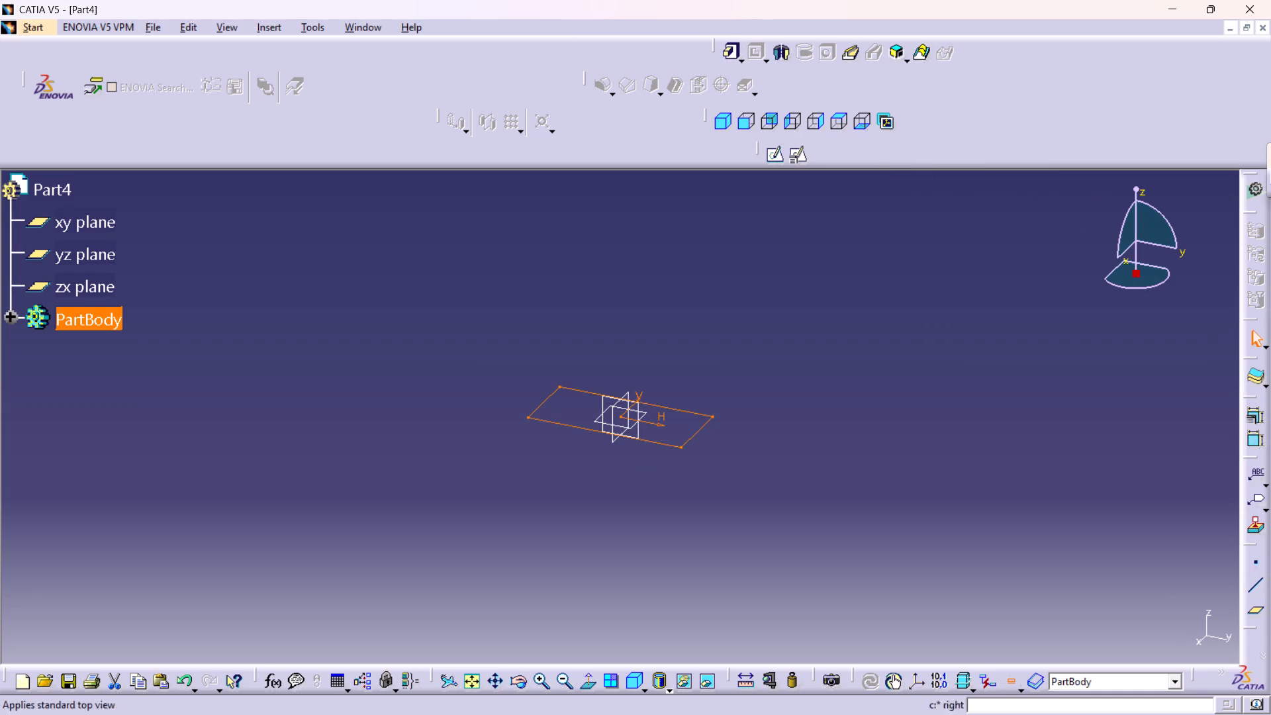
pyautogui.click(734, 48)
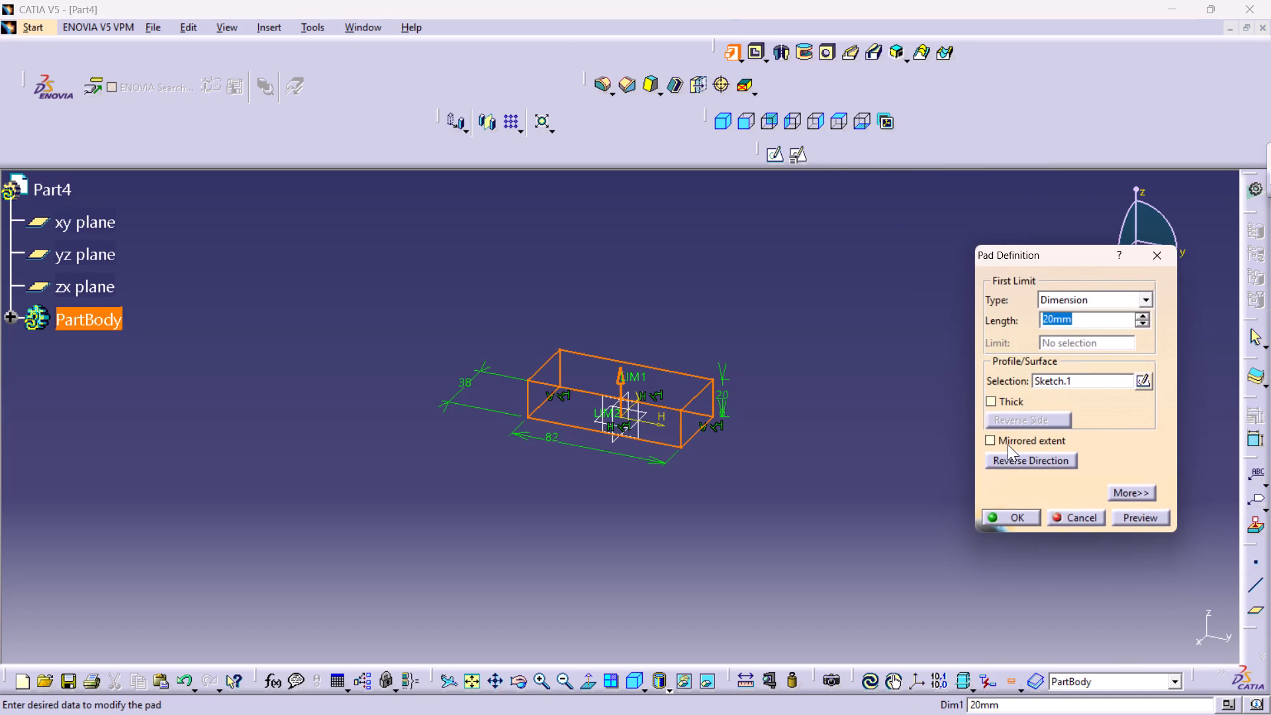
pyautogui.click(1011, 440)
pyautogui.doubleClick(1077, 320)
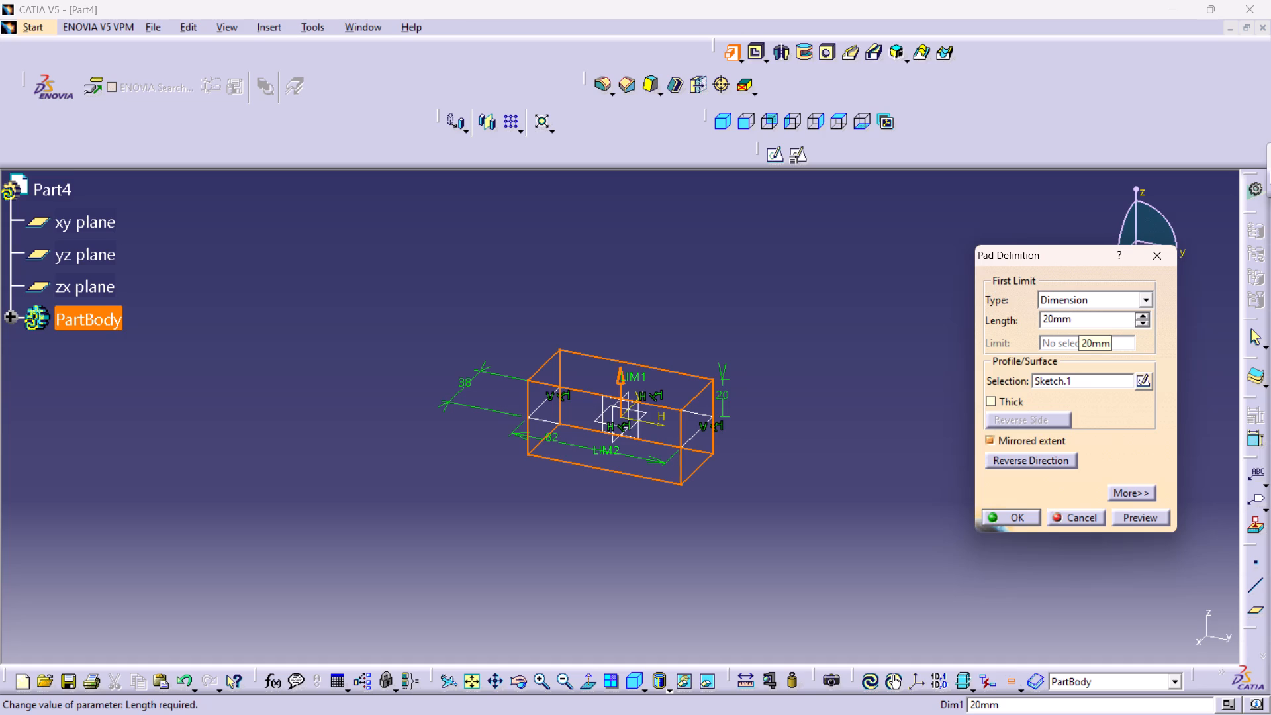
pyautogui.press('5')
pyautogui.press('Return')
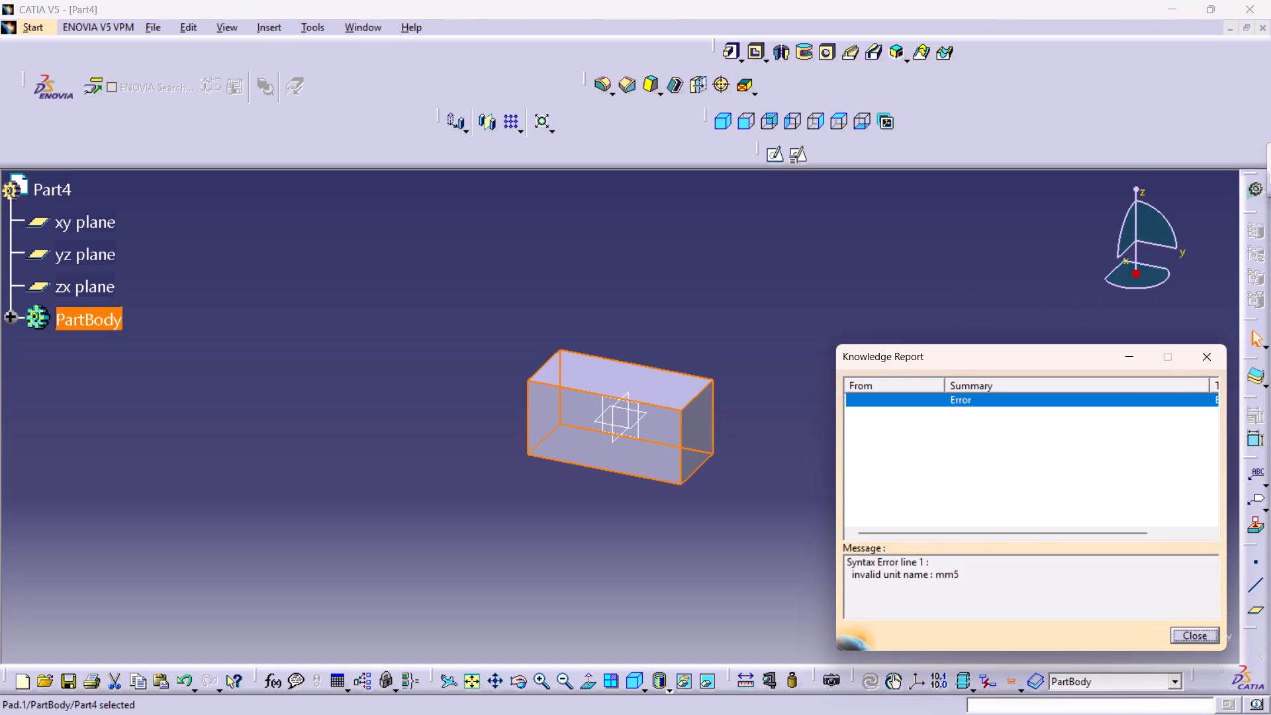
pyautogui.click(1205, 355)
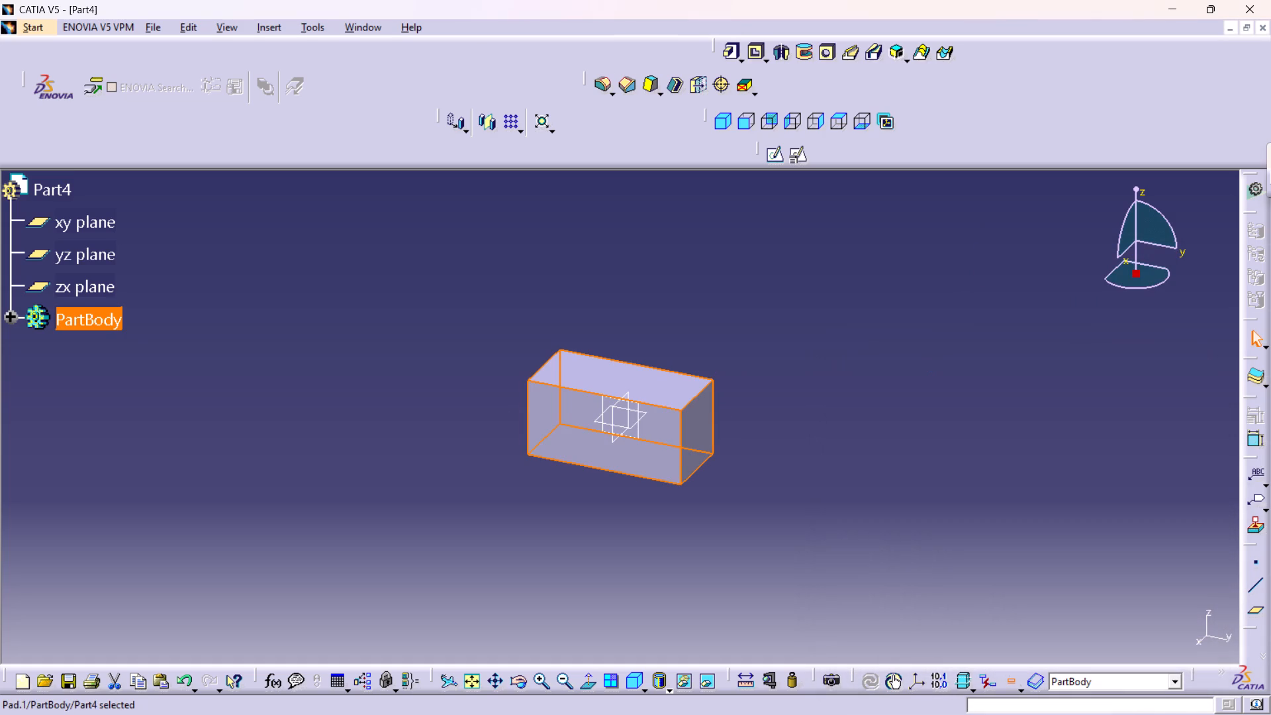
# Undo the last pad and pad the rectangle sketch again with mirrored extent and a length of 5 mm.
pyautogui.hotkey('ctrl', 'z')
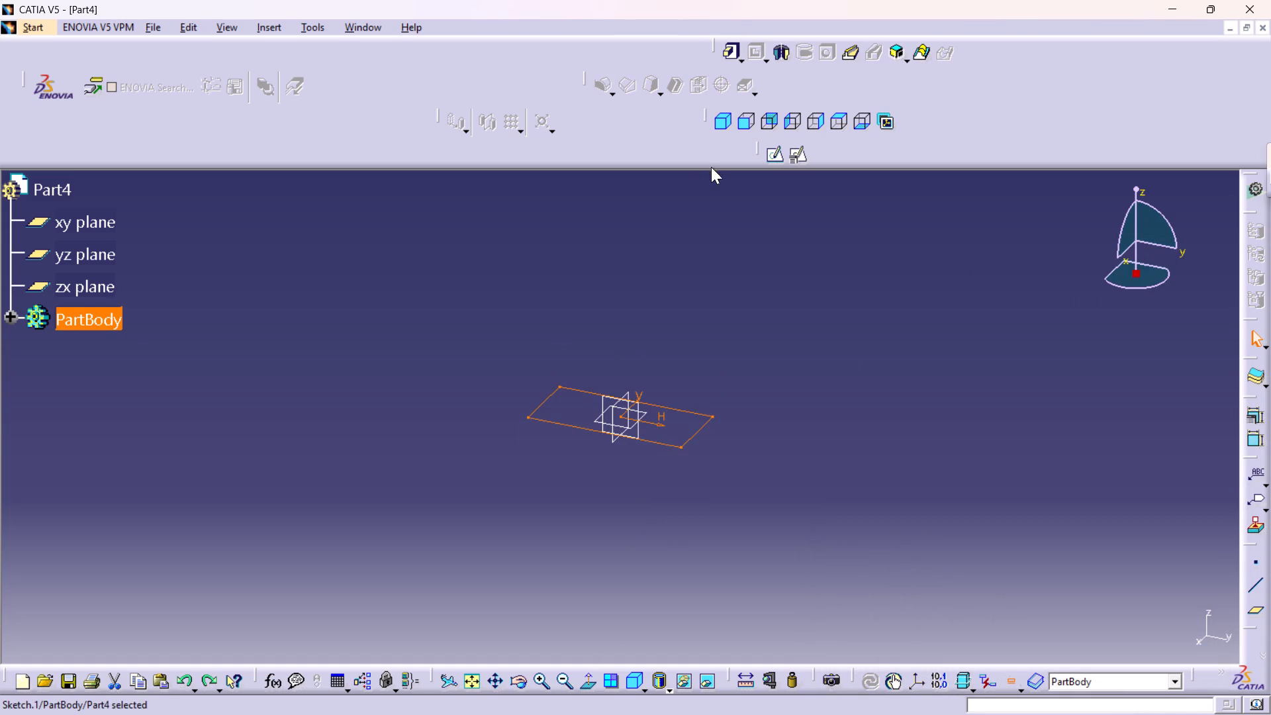
pyautogui.click(724, 40)
pyautogui.click(726, 48)
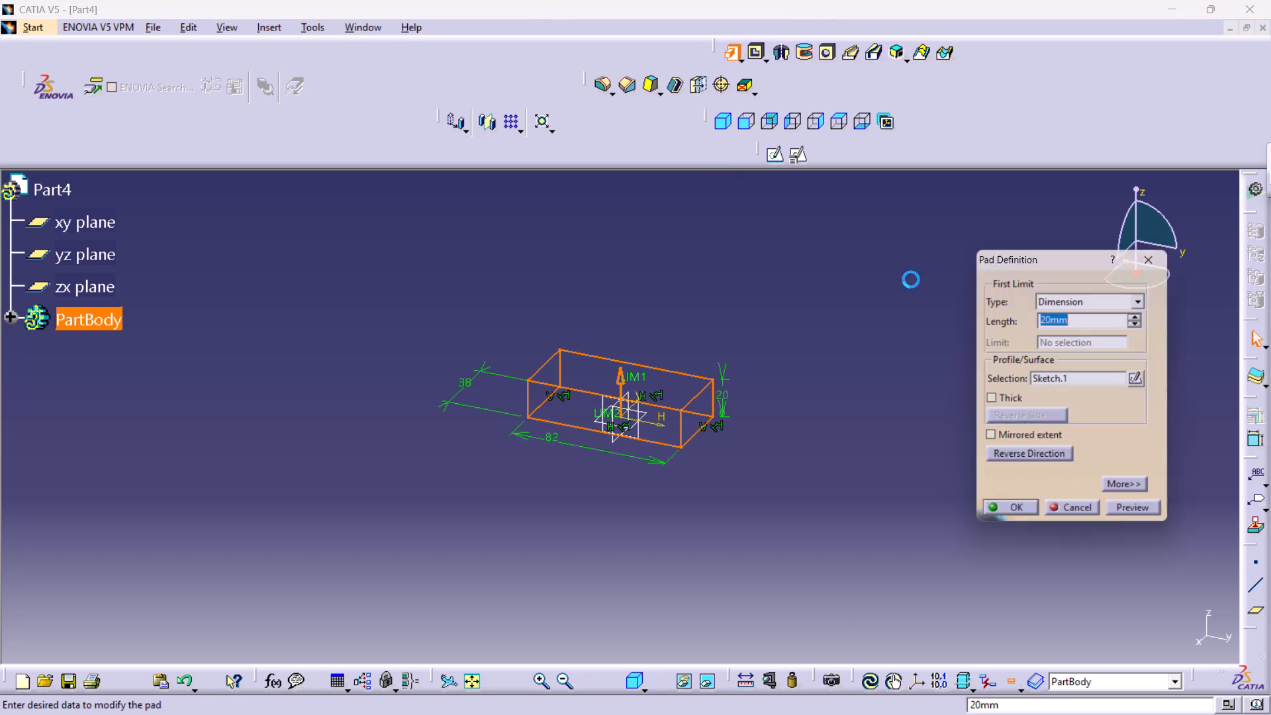
pyautogui.click(1018, 436)
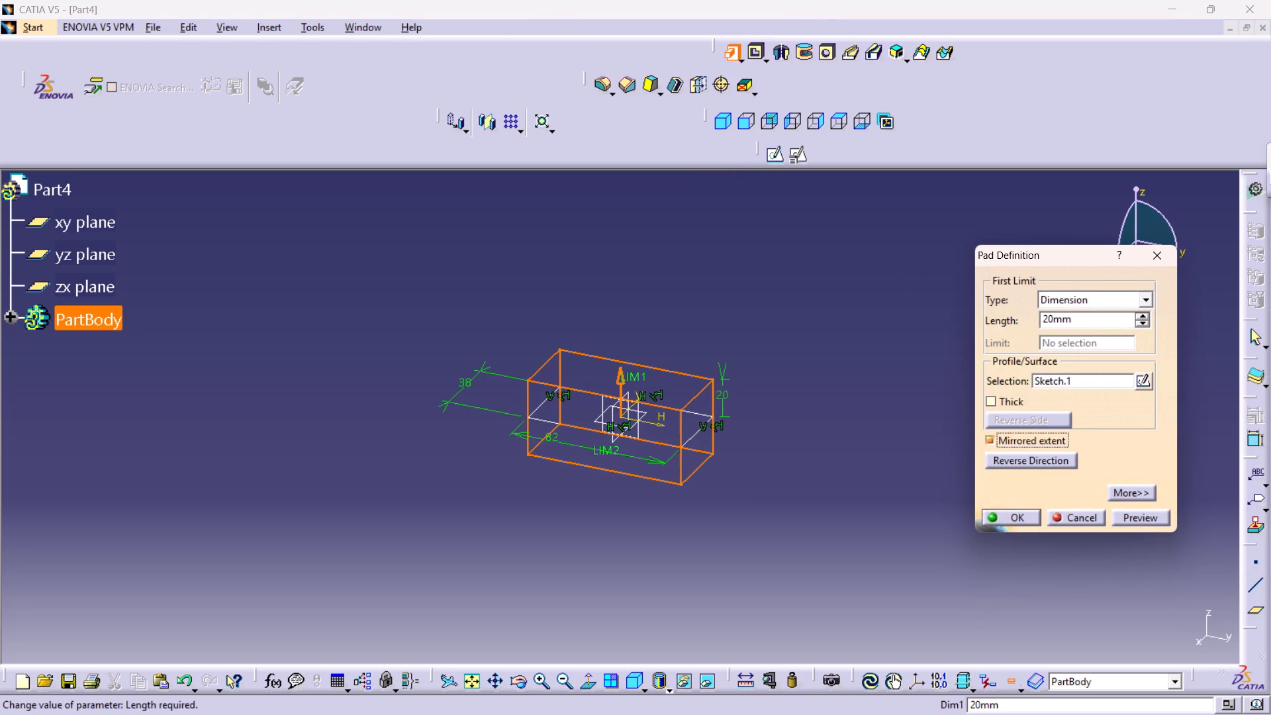
pyautogui.doubleClick(1084, 314)
pyautogui.click(1081, 315)
pyautogui.doubleClick(1084, 320)
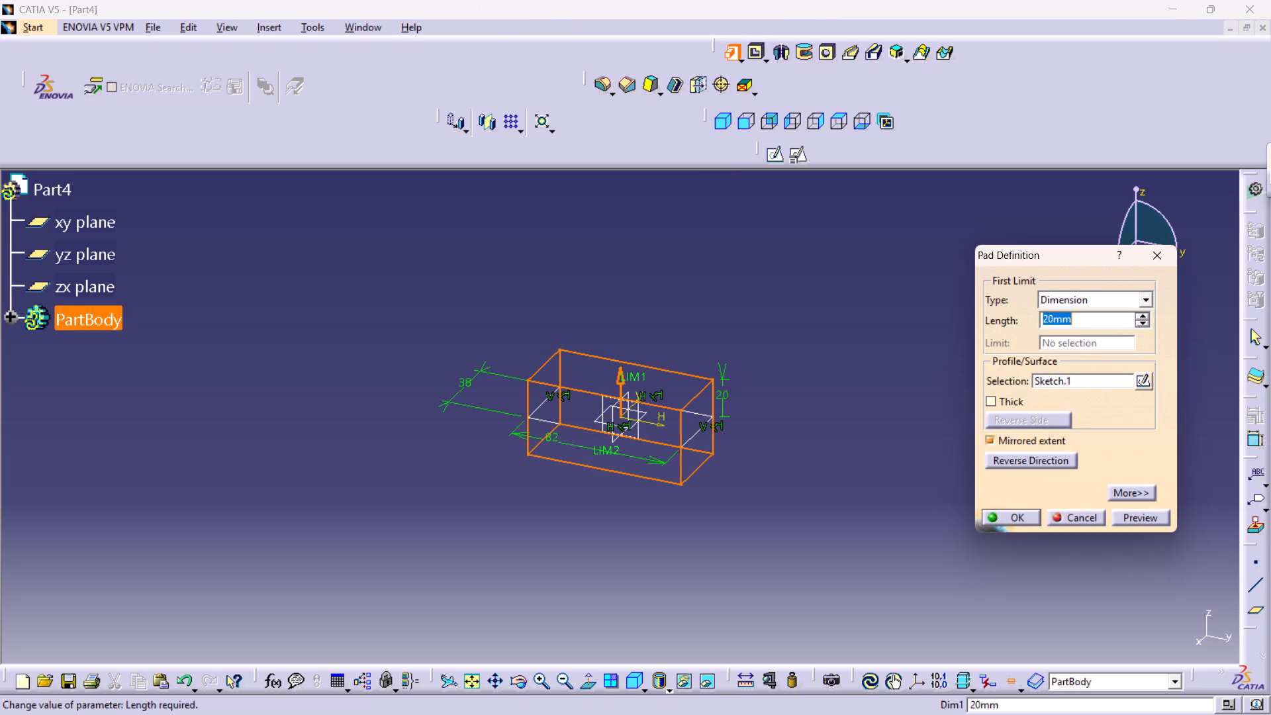
pyautogui.press('5')
pyautogui.press('Return')
pyautogui.click(904, 324)
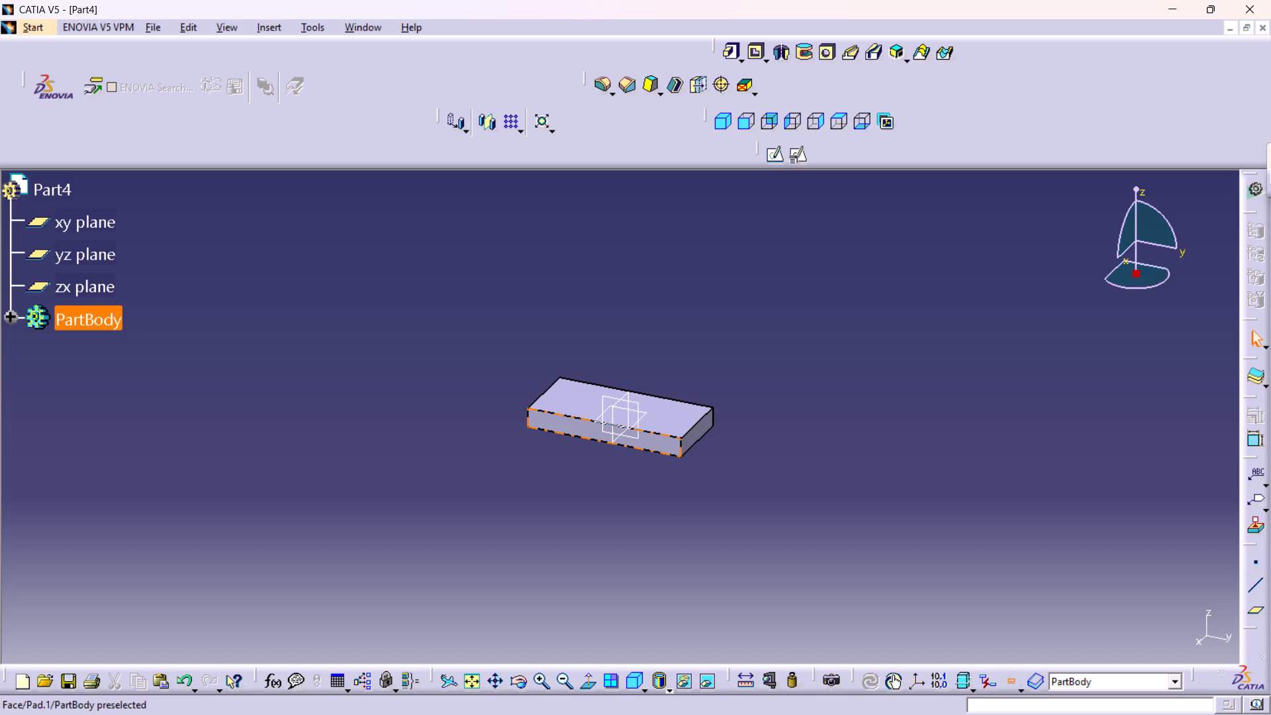
# Fillet the two vertical corner edges of the plate's front long side with a radius of 14 mm.
pyautogui.moveTo(661, 371); pyautogui.dragTo(640, 244, button='middle')
pyautogui.rightClick(662, 371)
pyautogui.scroll(1, 660, 369)
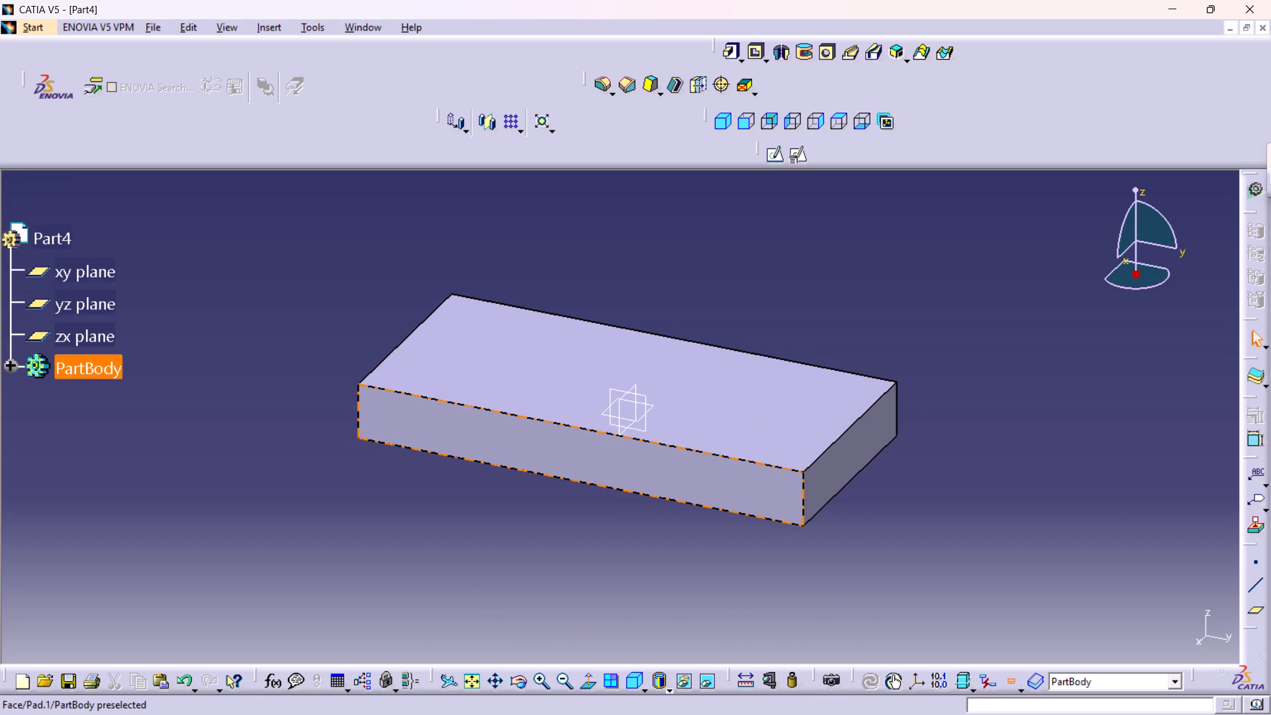
pyautogui.click(804, 483)
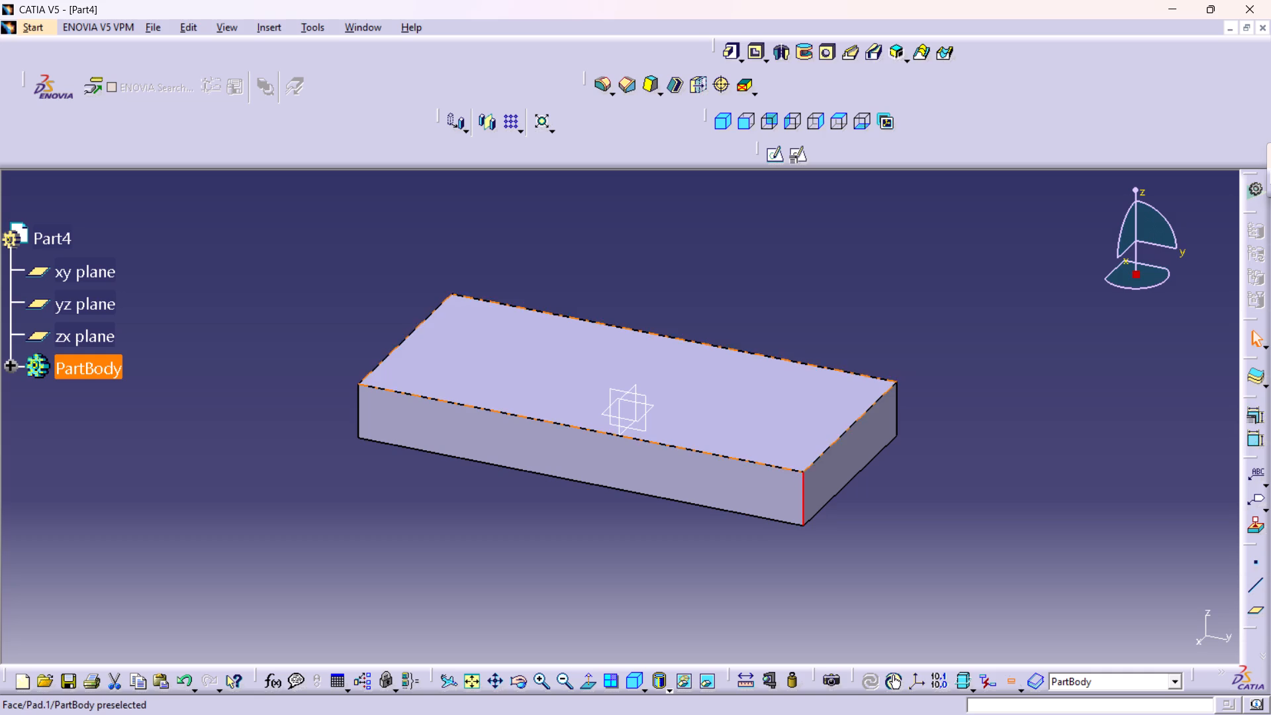
pyautogui.keyDown('ctrl'); pyautogui.moveTo(304, 401); pyautogui.dragTo(388, 430, button='middle'); pyautogui.keyUp('ctrl')
pyautogui.keyDown('ctrl'); pyautogui.moveTo(306, 396); pyautogui.dragTo(388, 430, button='right'); pyautogui.keyUp('ctrl')
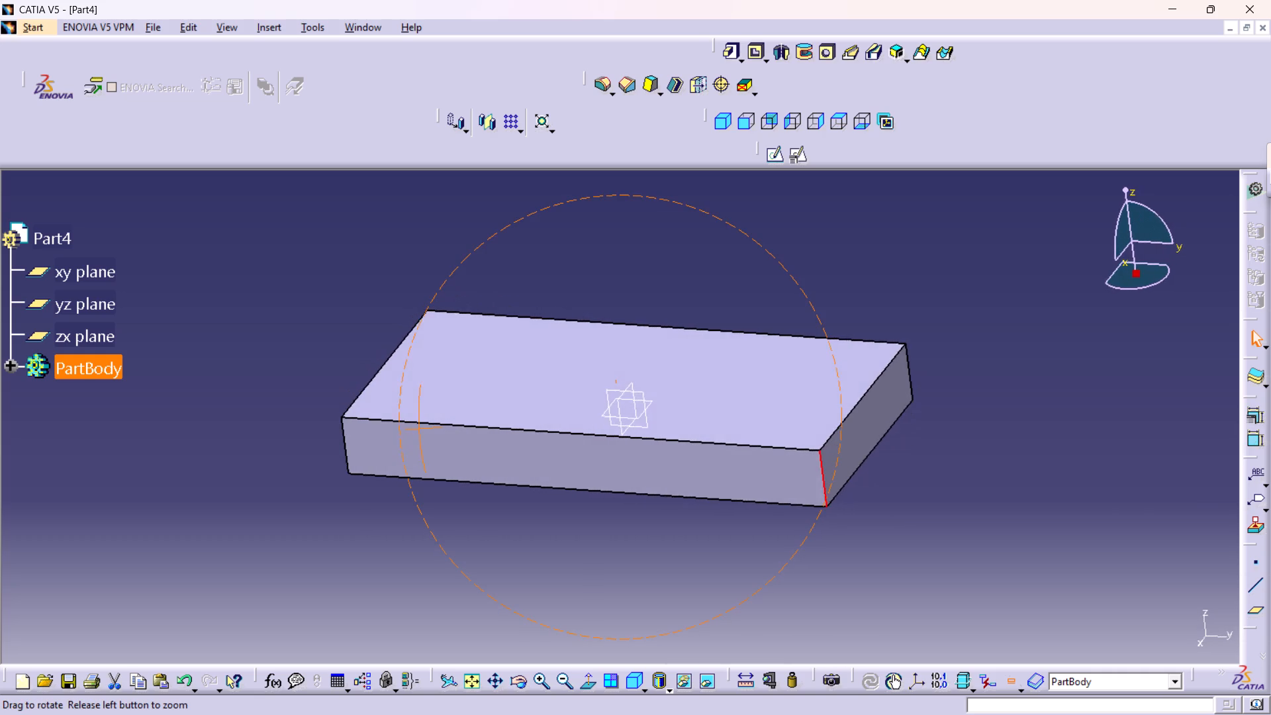
pyautogui.keyDown('ctrl'); pyautogui.moveTo(388, 430); pyautogui.dragTo(409, 426, button='right'); pyautogui.keyUp('ctrl')
pyautogui.keyDown('ctrl'); pyautogui.moveTo(388, 430); pyautogui.dragTo(409, 426, button='middle'); pyautogui.keyUp('ctrl')
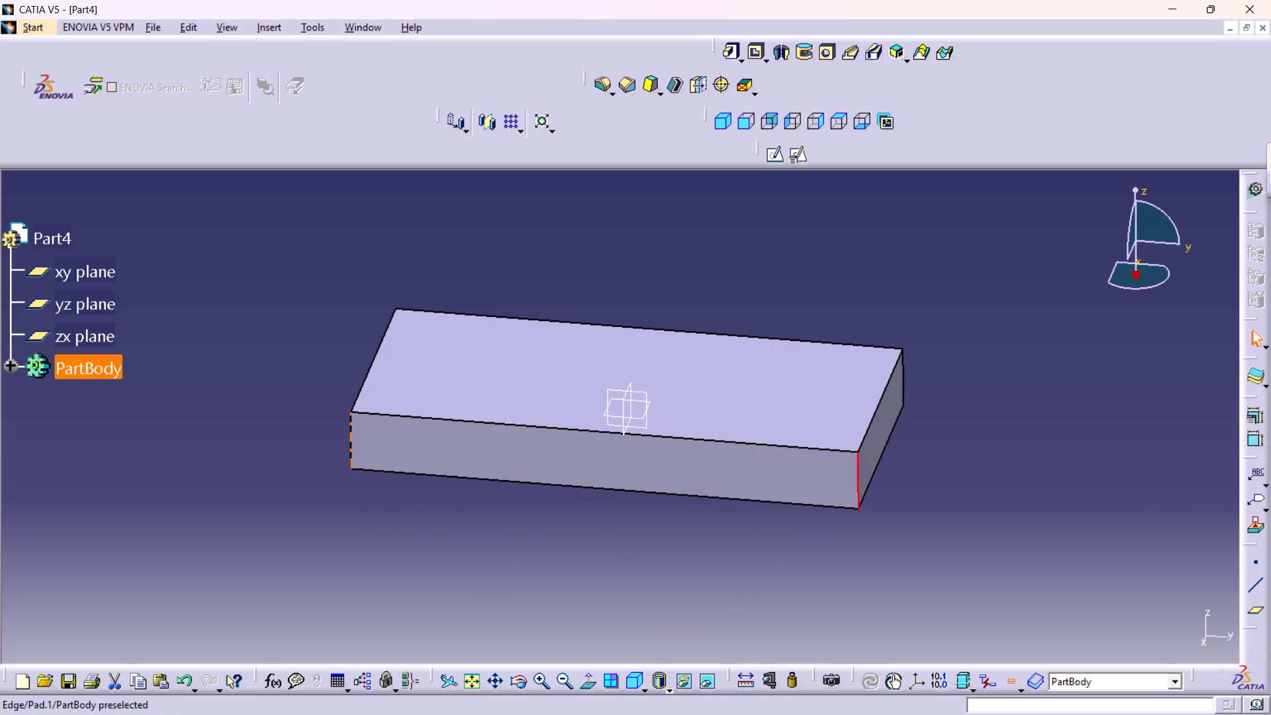
pyautogui.keyDown('ctrl'); pyautogui.click(351, 433); pyautogui.keyUp('ctrl')
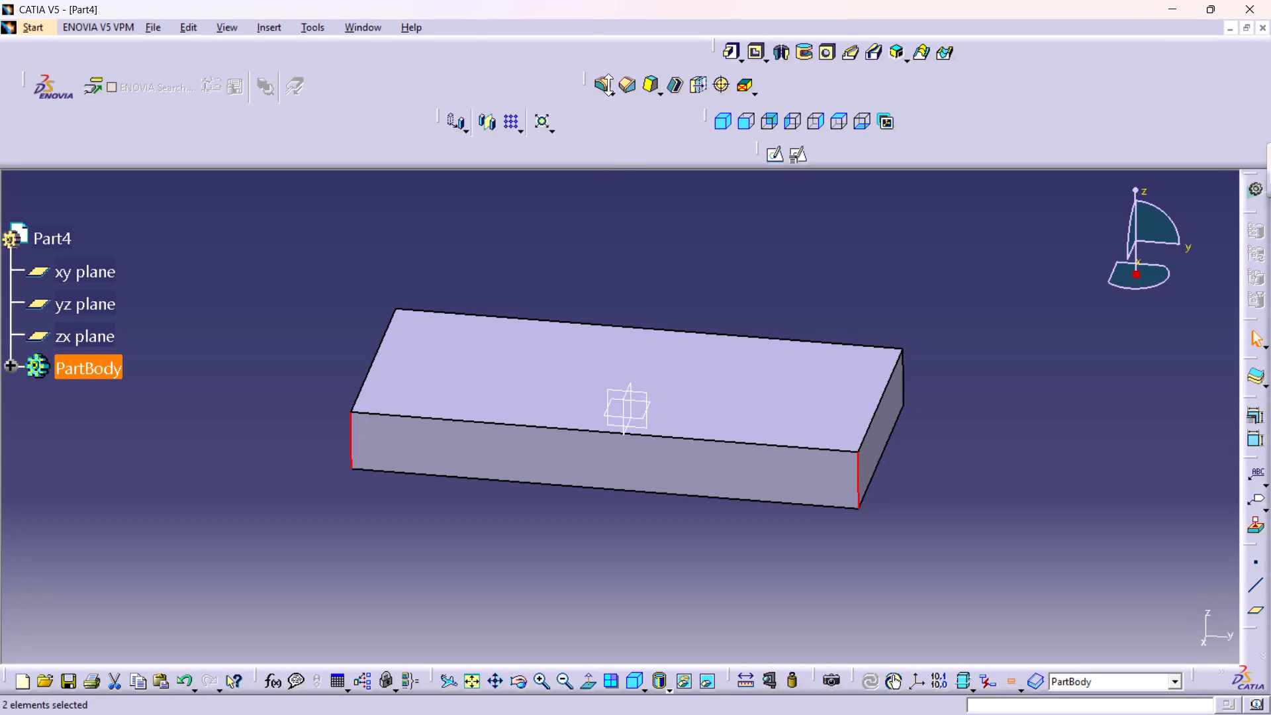
pyautogui.click(606, 76)
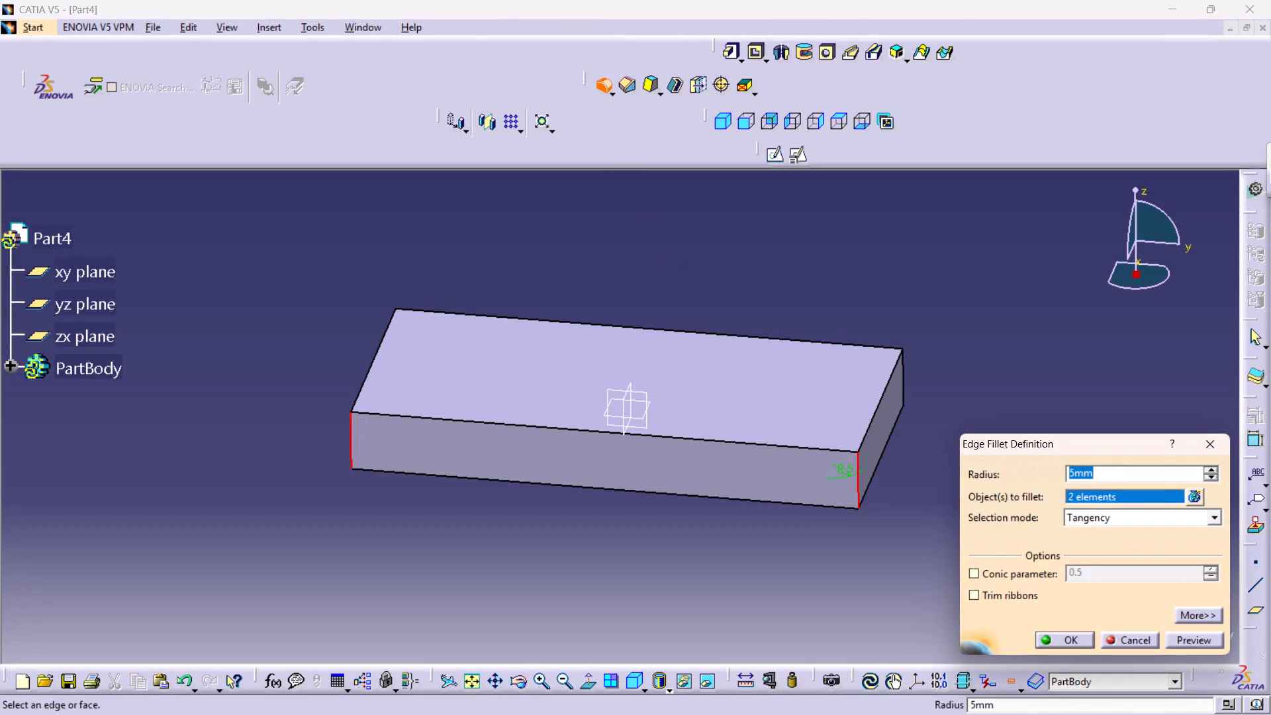
pyautogui.doubleClick(1101, 471)
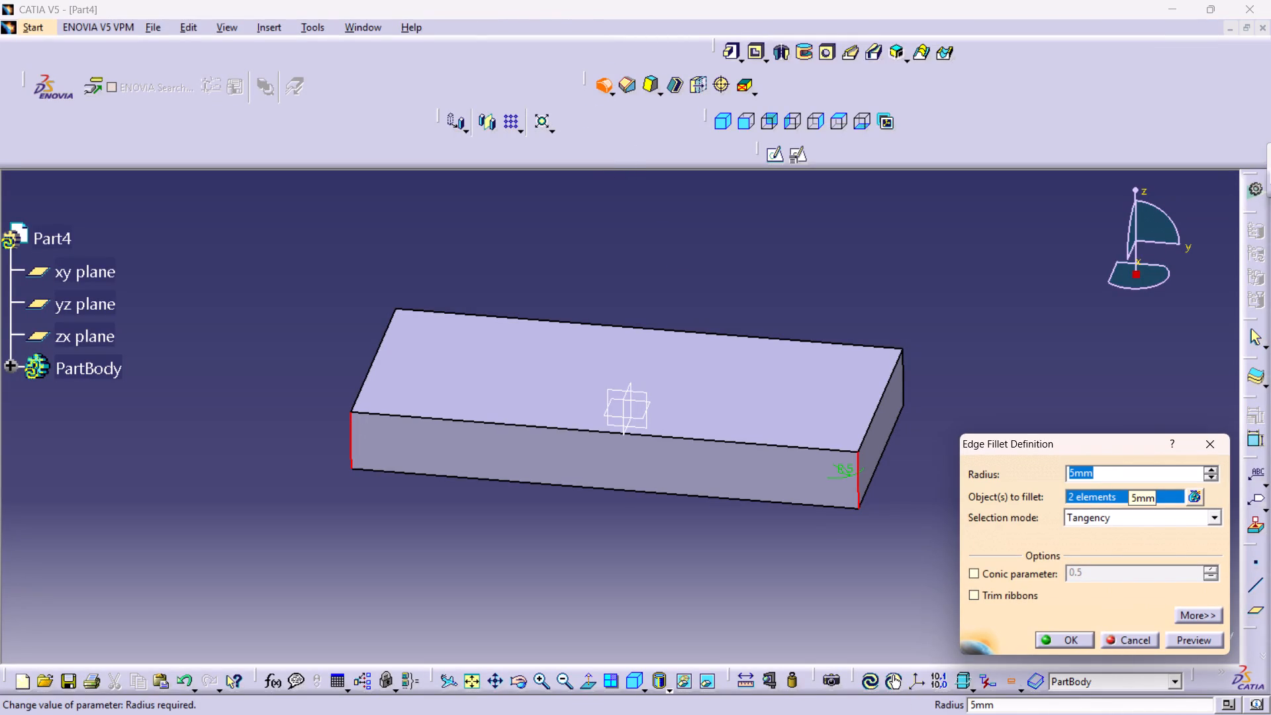
pyautogui.press('1')
pyautogui.press('4')
pyautogui.press('Return')
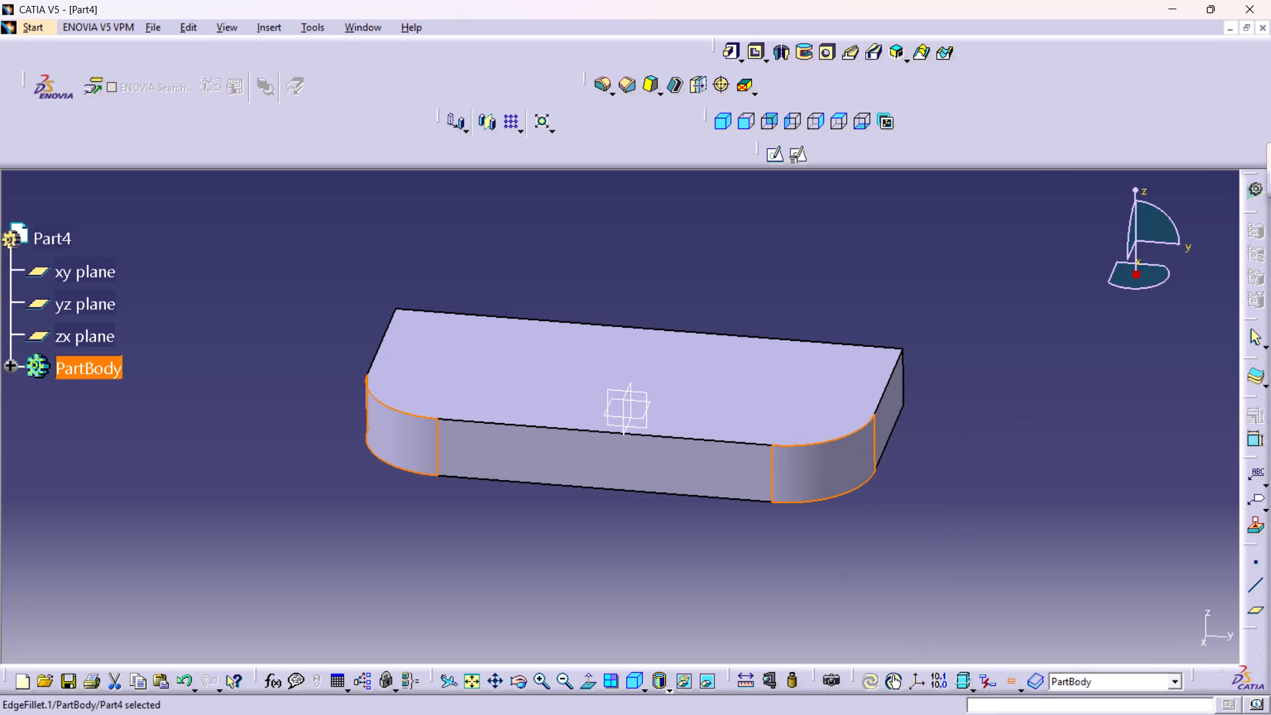
pyautogui.click(852, 273)
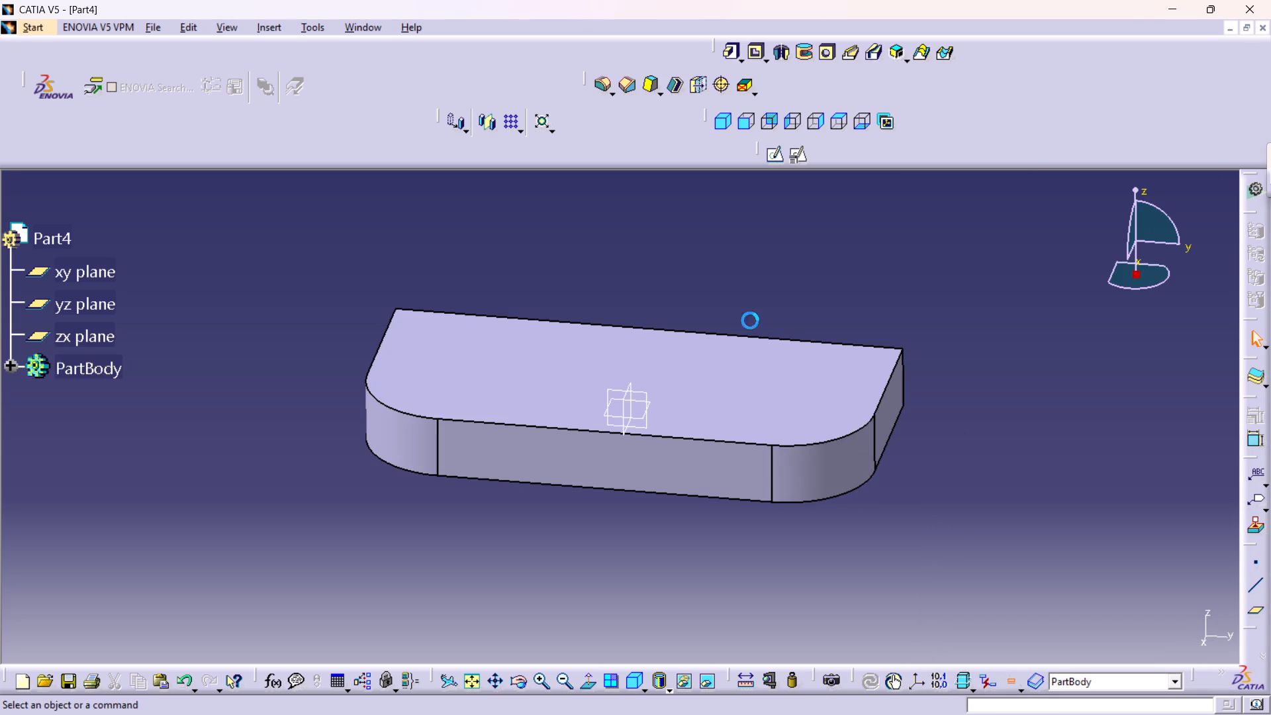
# Create a positioned sketch on the plate's top face with the axes swapped and the V direction reversed.
pyautogui.moveTo(654, 332); pyautogui.dragTo(657, 431, button='middle')
pyautogui.moveTo(654, 332); pyautogui.dragTo(657, 431, button='right')
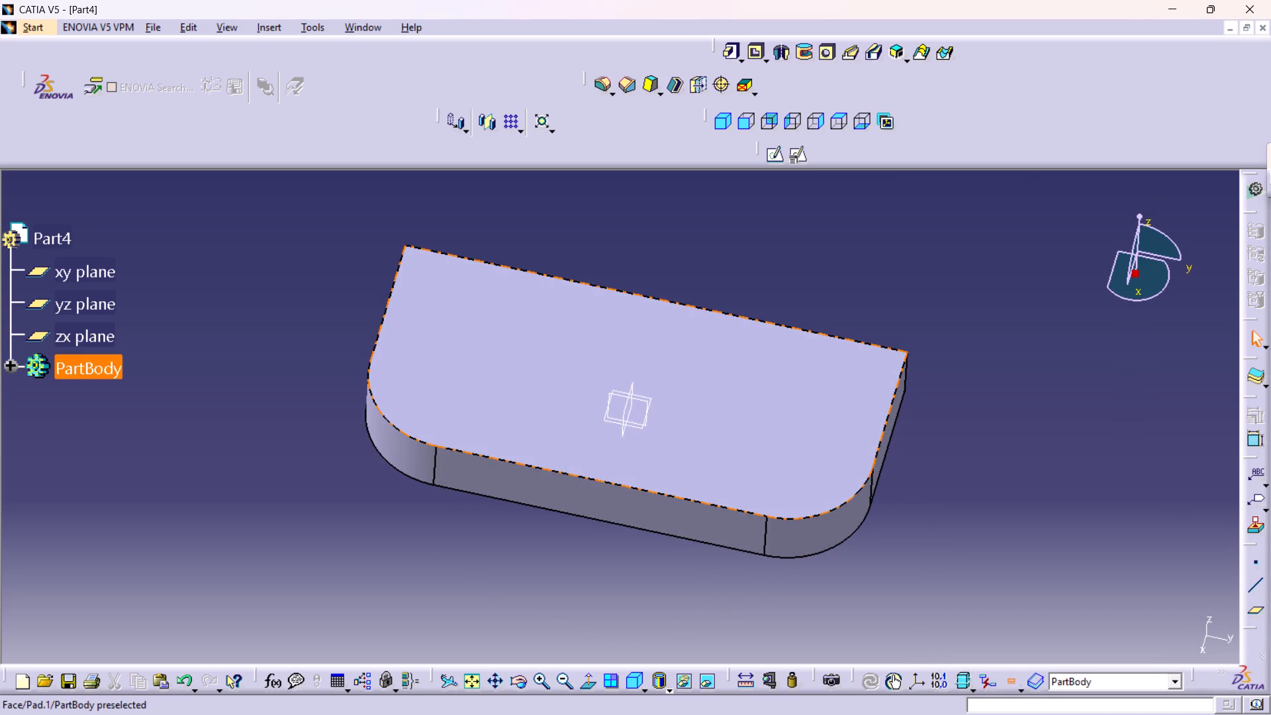
pyautogui.moveTo(796, 432); pyautogui.dragTo(732, 376, button='middle')
pyautogui.moveTo(796, 426); pyautogui.dragTo(732, 376, button='right')
pyautogui.scroll(1, 732, 375)
pyautogui.moveTo(937, 320); pyautogui.dragTo(913, 374, button='middle')
pyautogui.moveTo(937, 321); pyautogui.dragTo(913, 374, button='right')
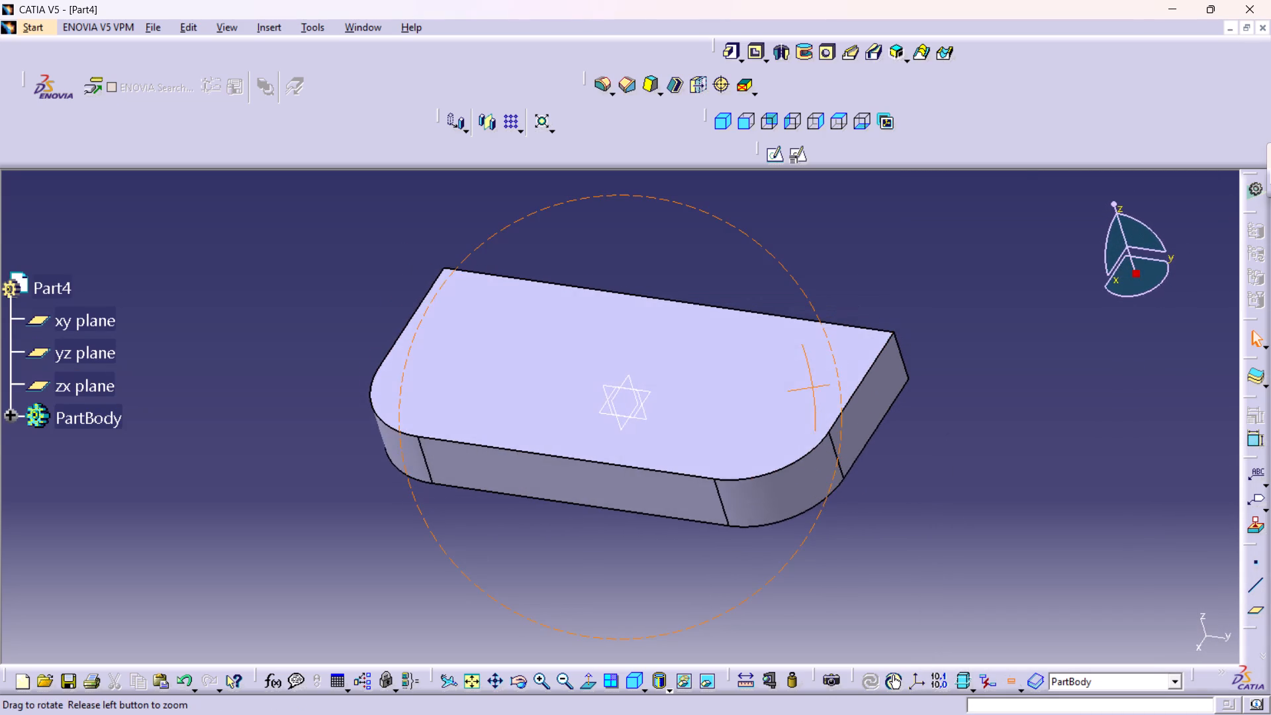
pyautogui.moveTo(913, 374); pyautogui.dragTo(900, 389, button='right')
pyautogui.moveTo(913, 374); pyautogui.dragTo(900, 389, button='middle')
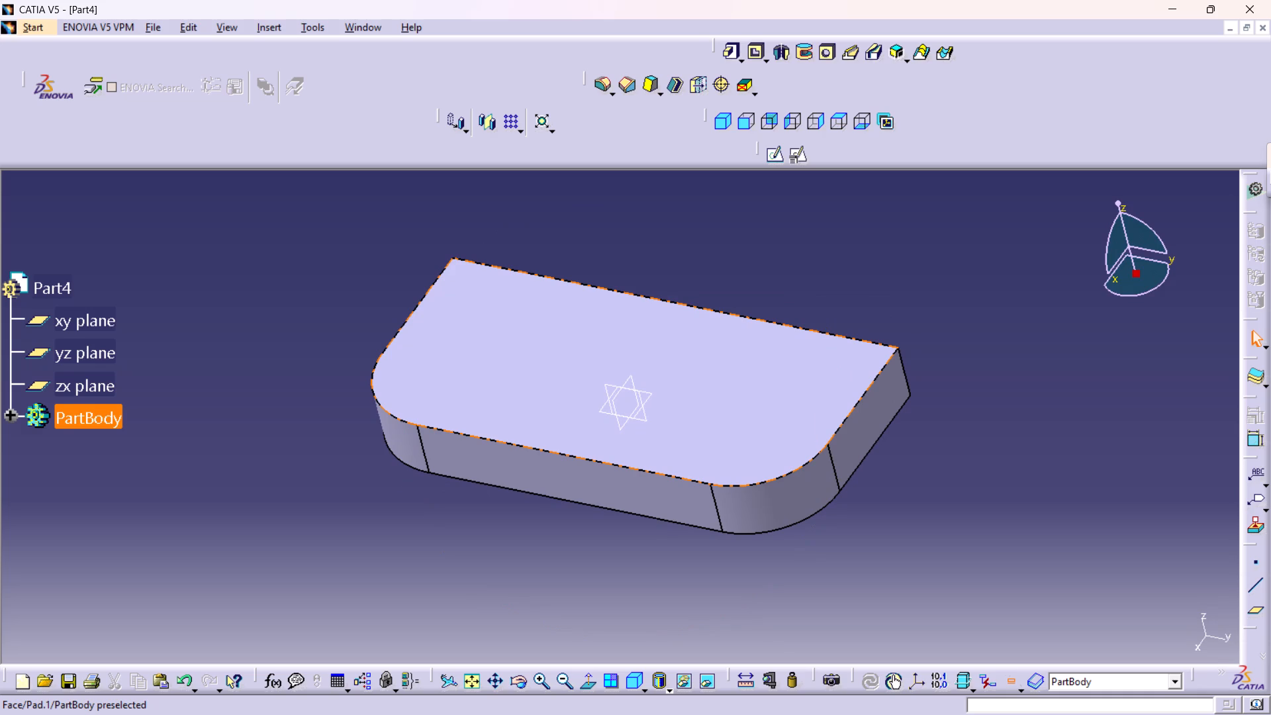
pyautogui.click(733, 382)
pyautogui.moveTo(802, 152); pyautogui.dragTo(803, 159)
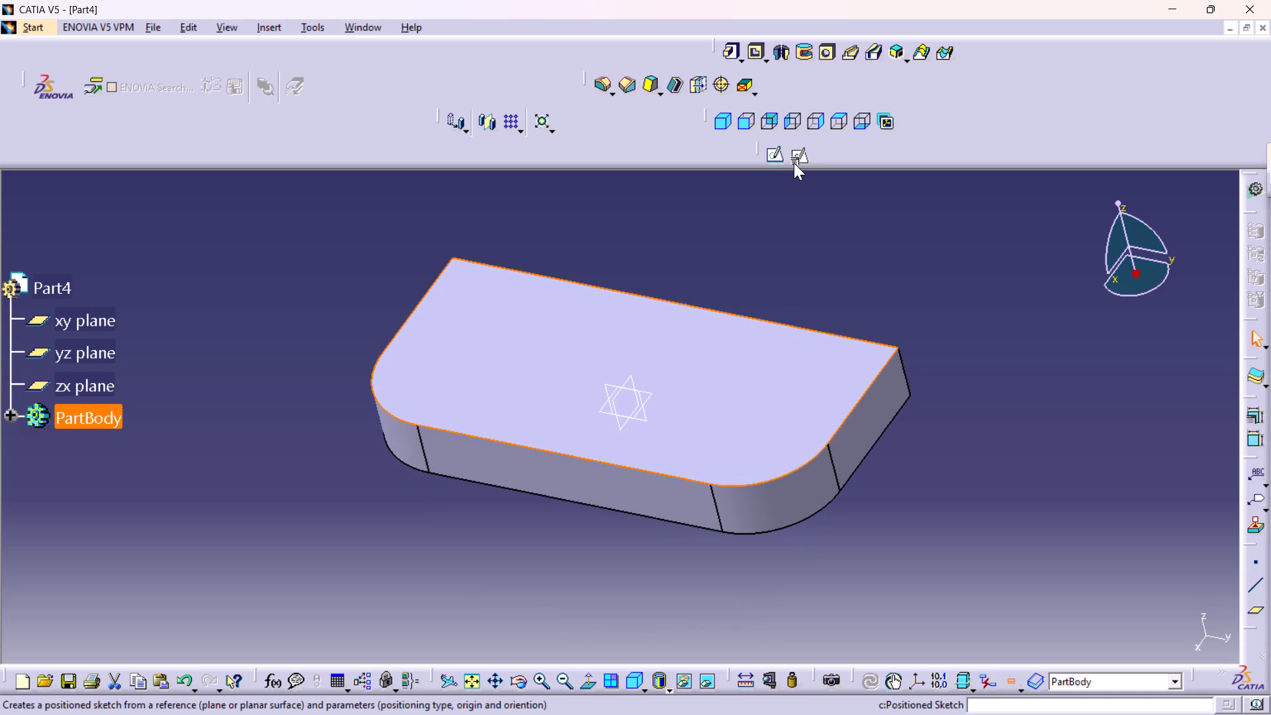
pyautogui.click(796, 154)
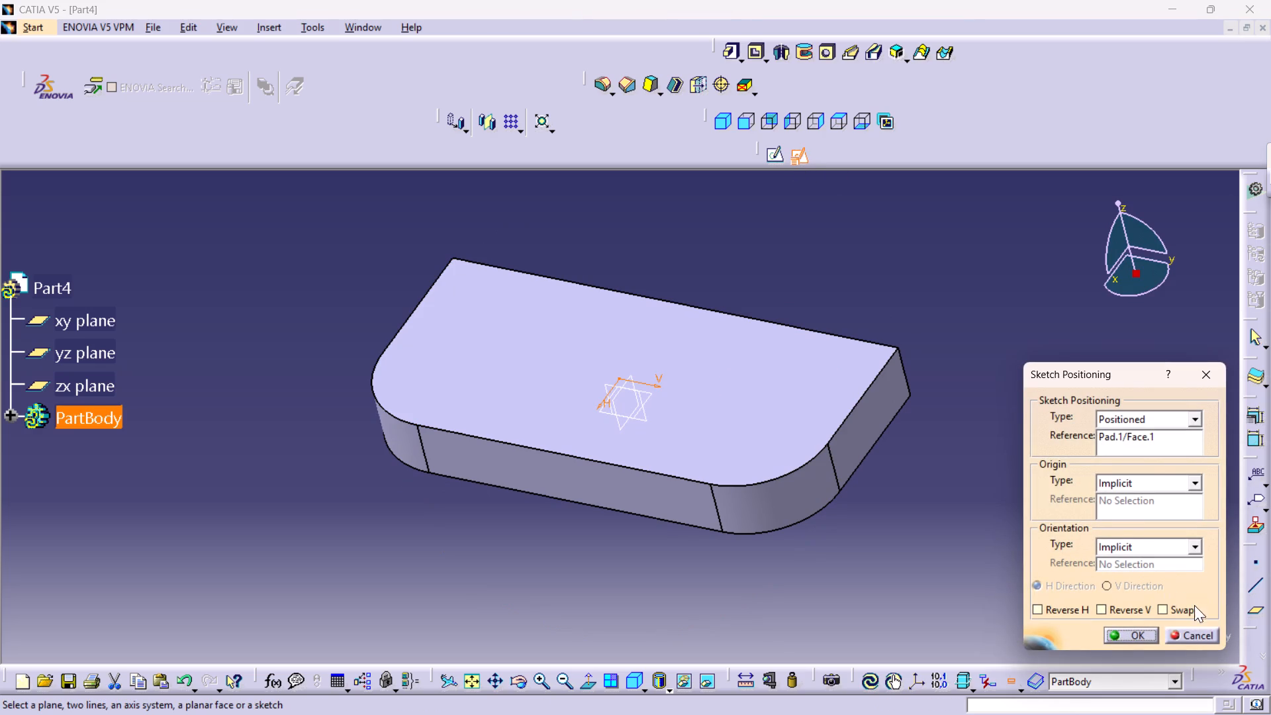
pyautogui.click(1173, 604)
pyautogui.click(1114, 603)
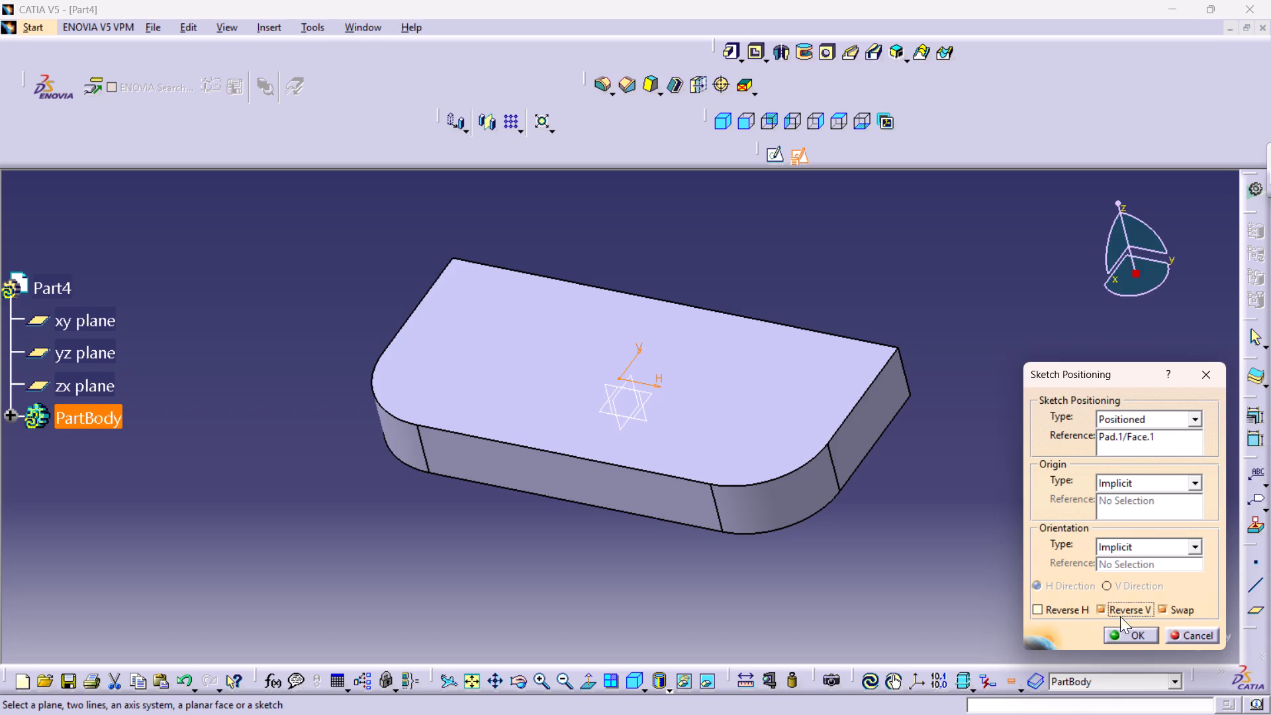
pyautogui.click(1129, 633)
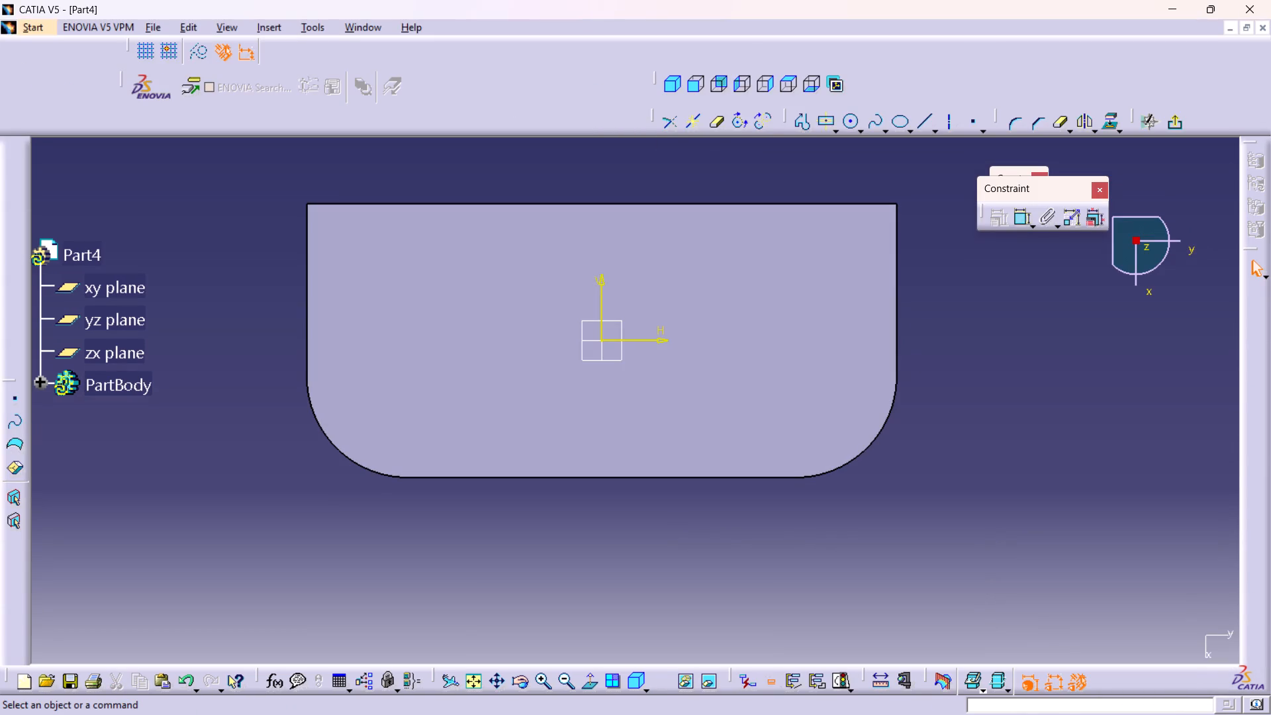
# Sketch a circle about 18 mm in diameter inside the plate's lower-left rounded corner.
pyautogui.doubleClick(848, 125)
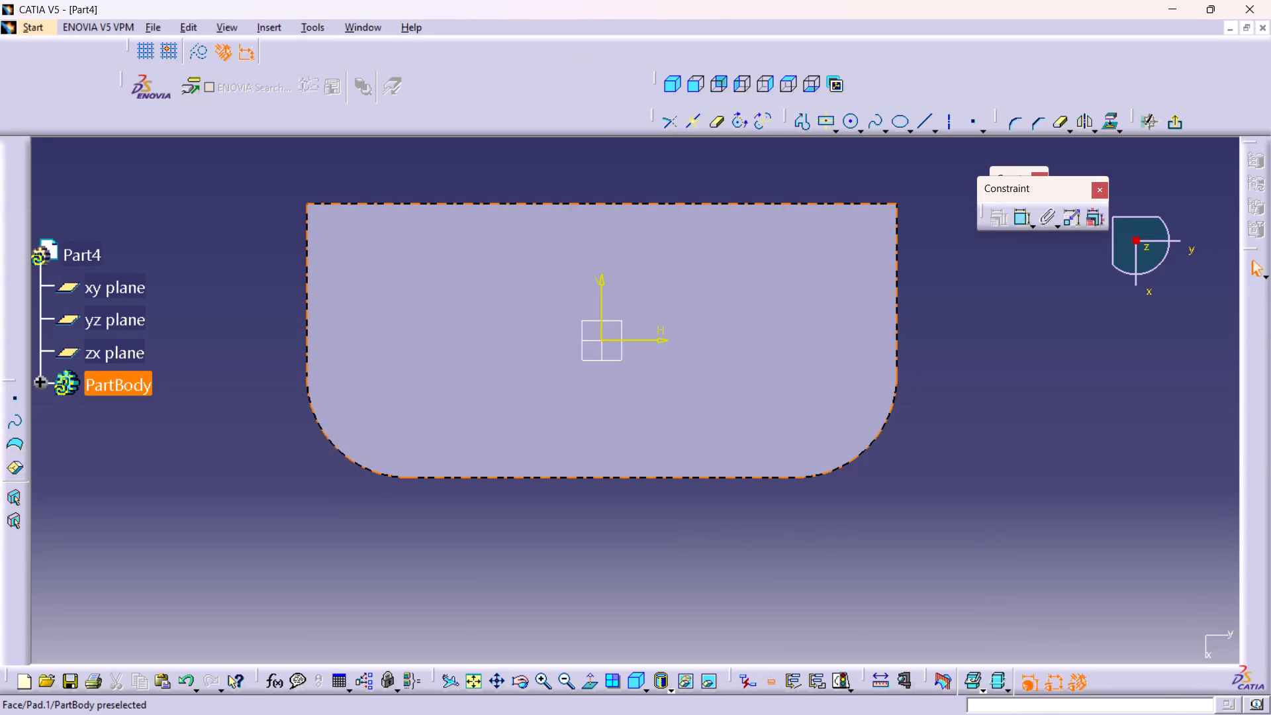
pyautogui.click(410, 389)
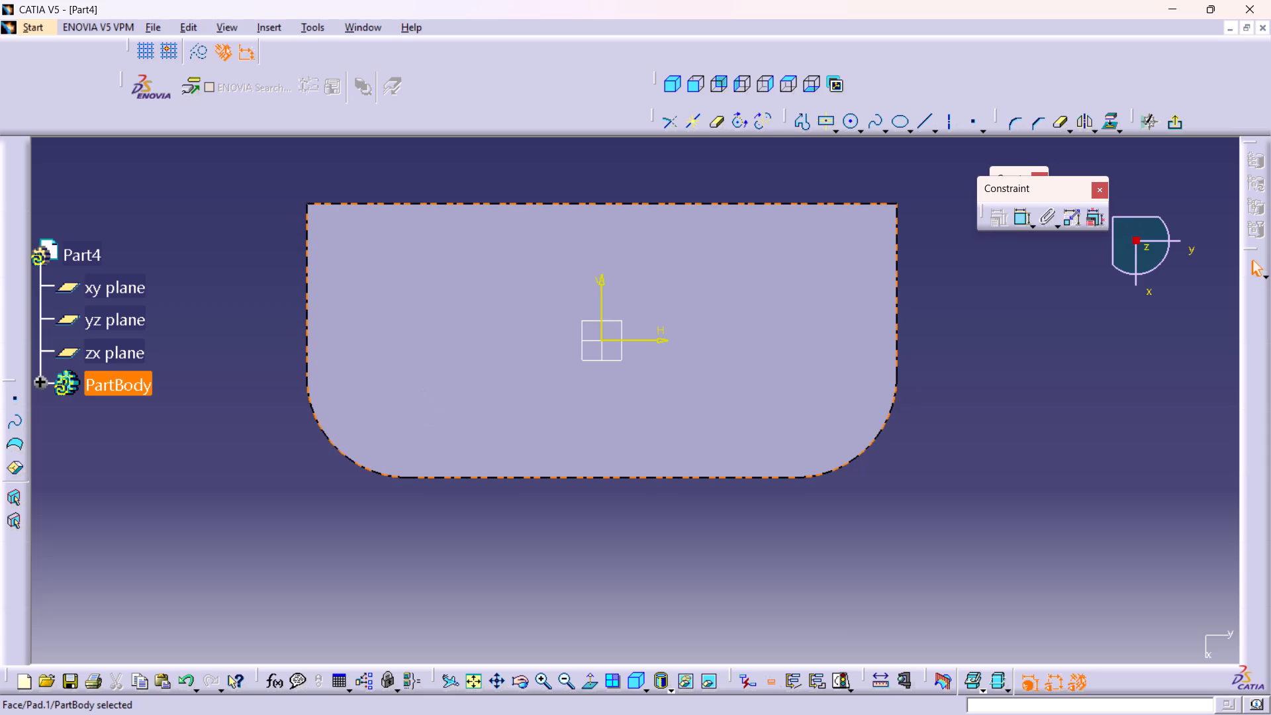
pyautogui.click(851, 120)
pyautogui.moveTo(850, 120); pyautogui.dragTo(845, 130)
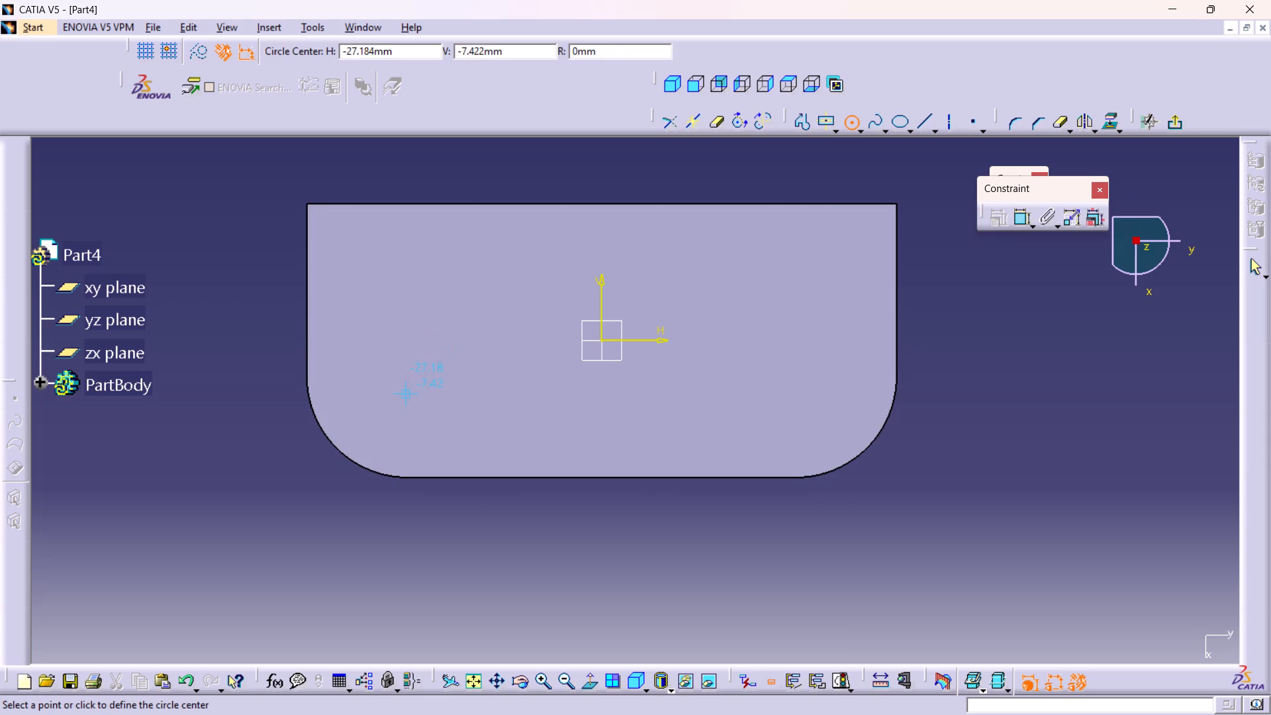
pyautogui.click(407, 391)
pyautogui.click(446, 430)
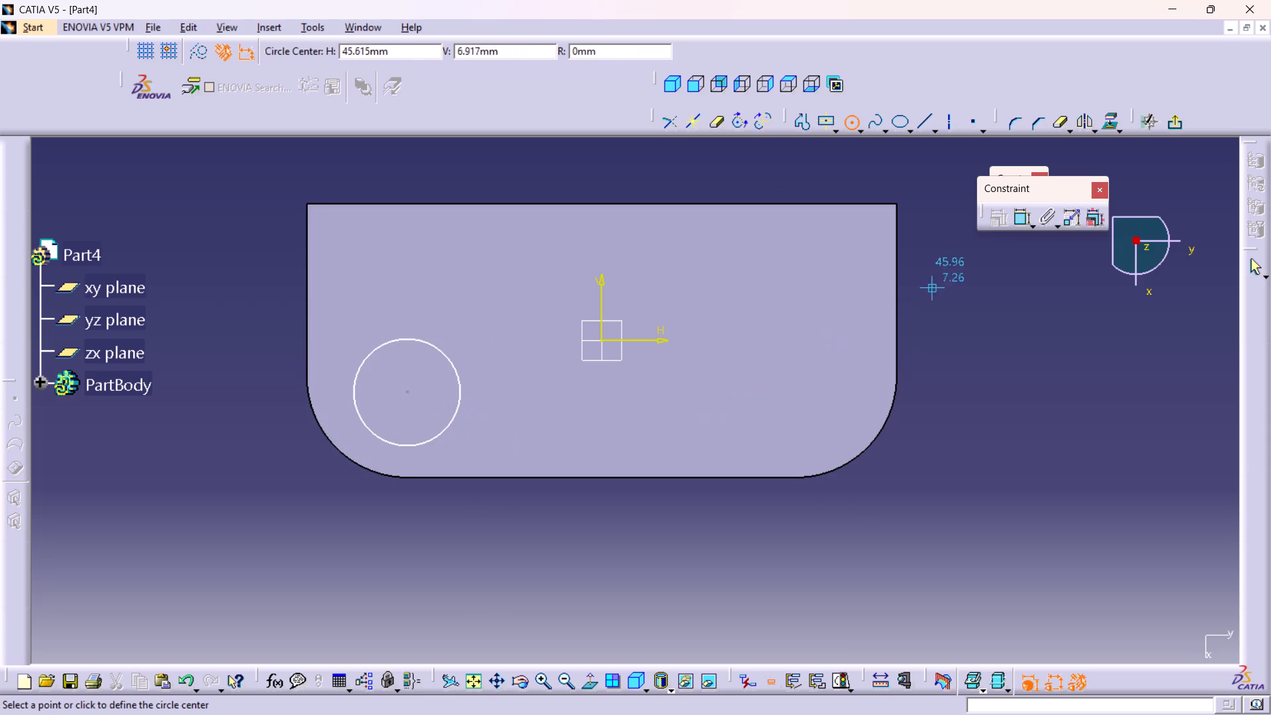
pyautogui.doubleClick(1025, 218)
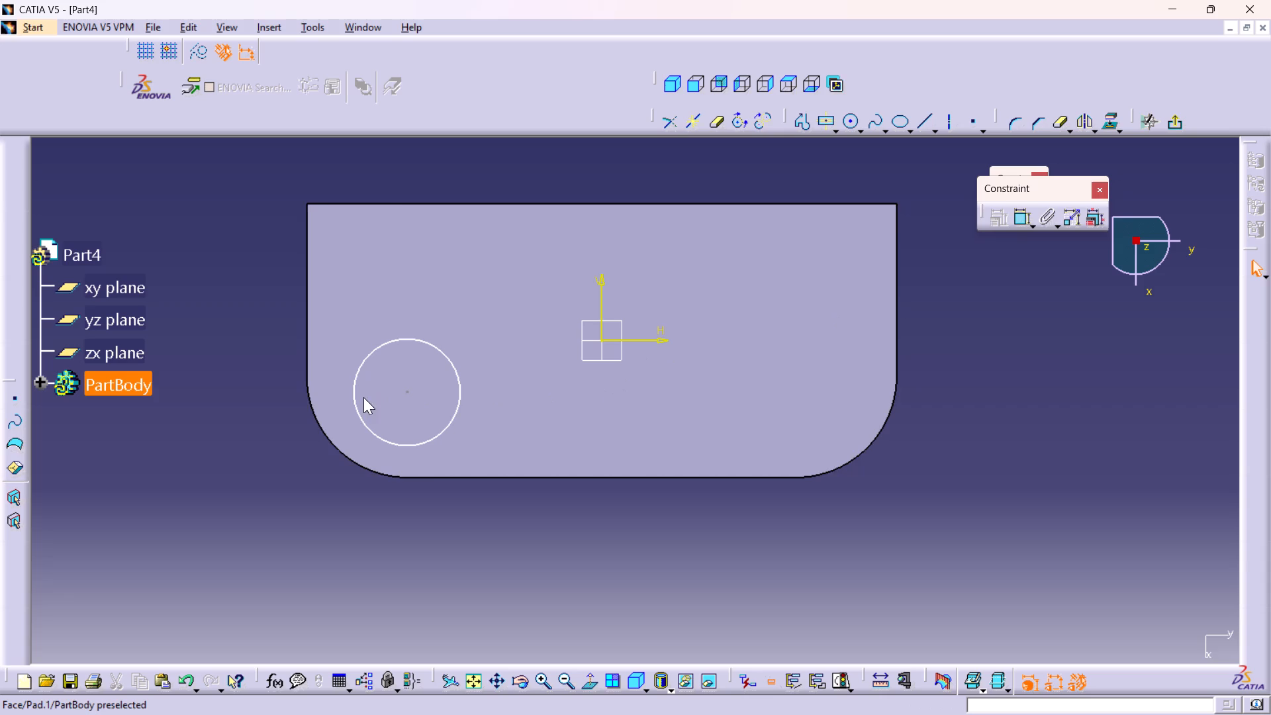
pyautogui.click(339, 449)
pyautogui.moveTo(368, 426); pyautogui.dragTo(358, 435)
pyautogui.rightClick(302, 466)
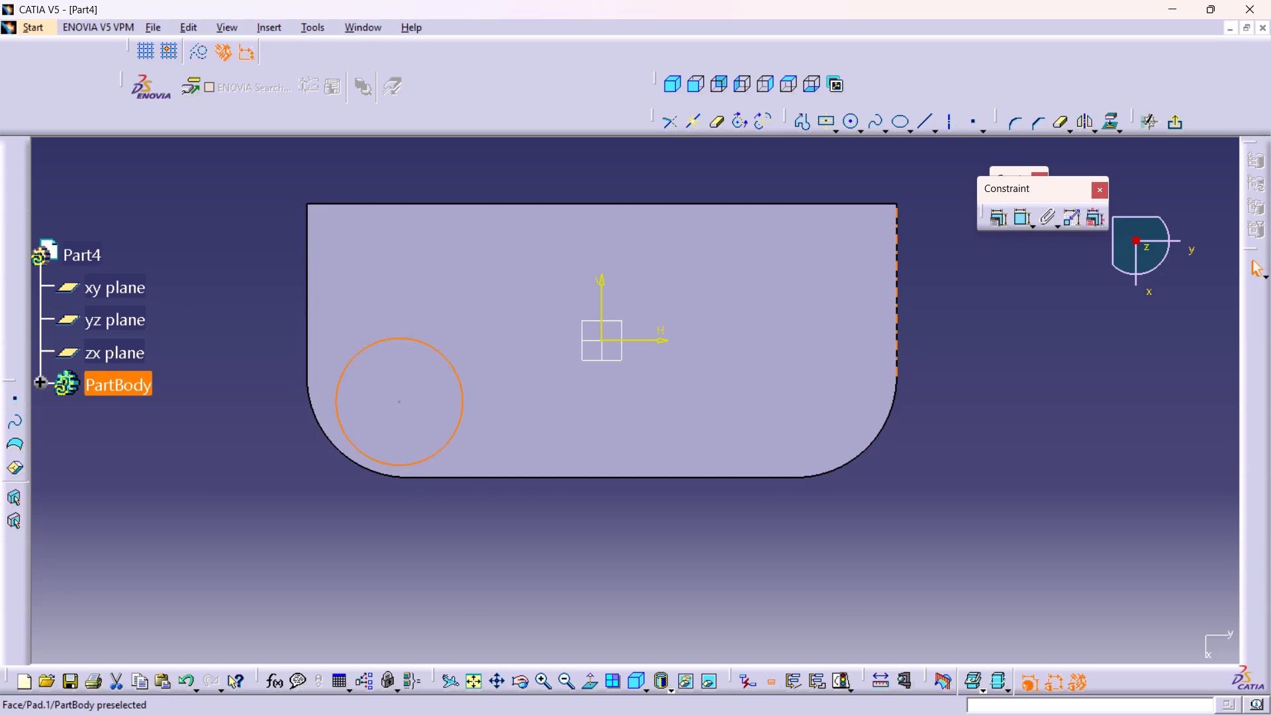
pyautogui.click(1021, 307)
# Dimension the circle's diameter and set it to 20 mm.
pyautogui.doubleClick(1022, 209)
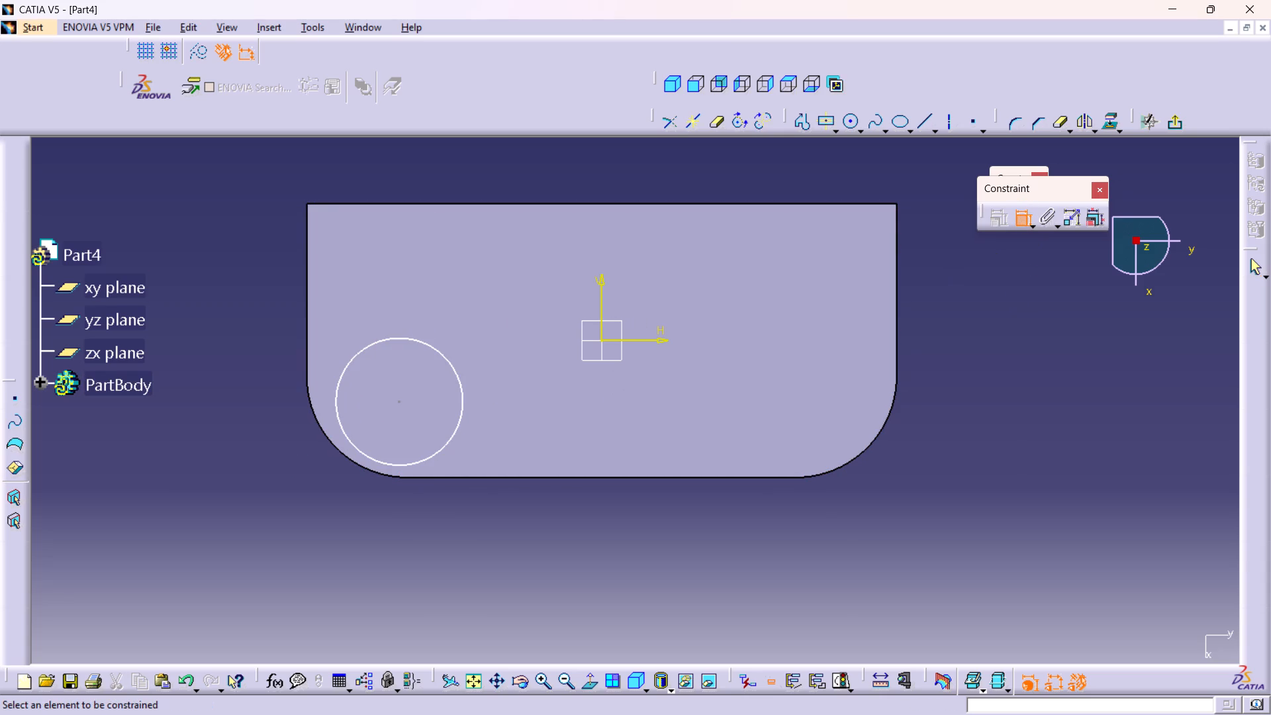
pyautogui.click(348, 365)
pyautogui.click(244, 428)
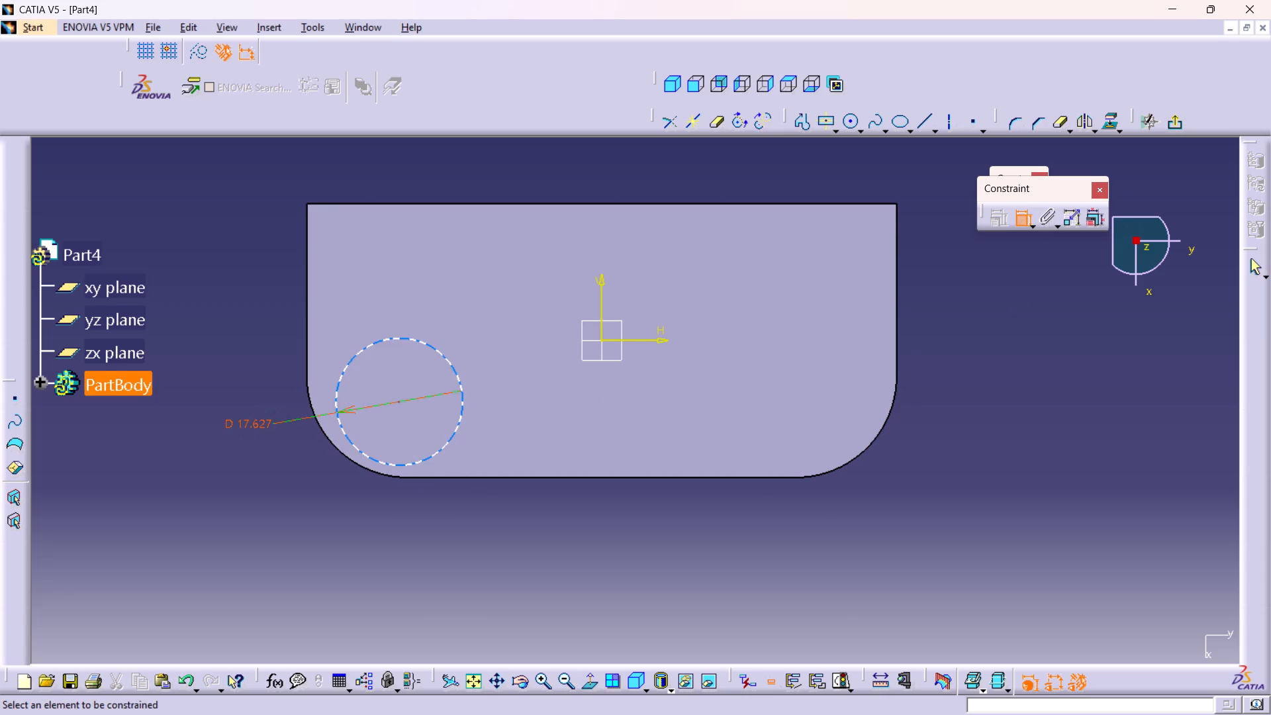
pyautogui.doubleClick(245, 423)
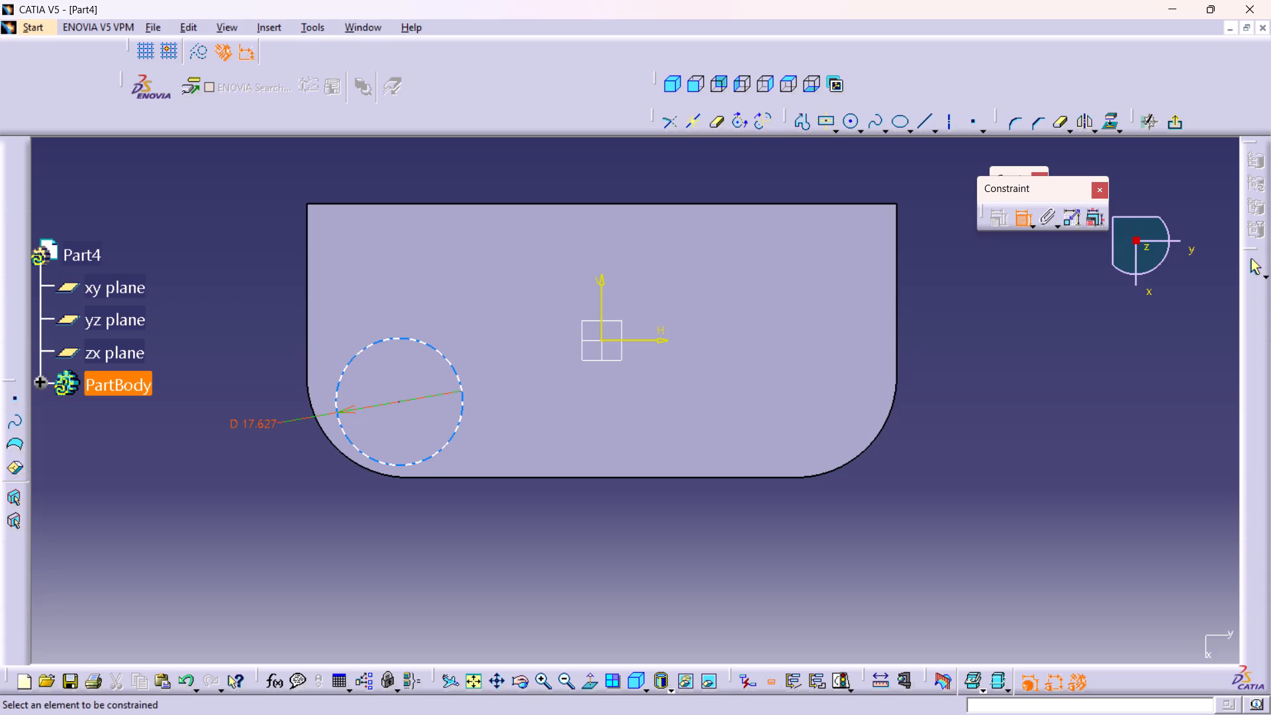
pyautogui.click(257, 423)
pyautogui.click(258, 420)
pyautogui.doubleClick(250, 424)
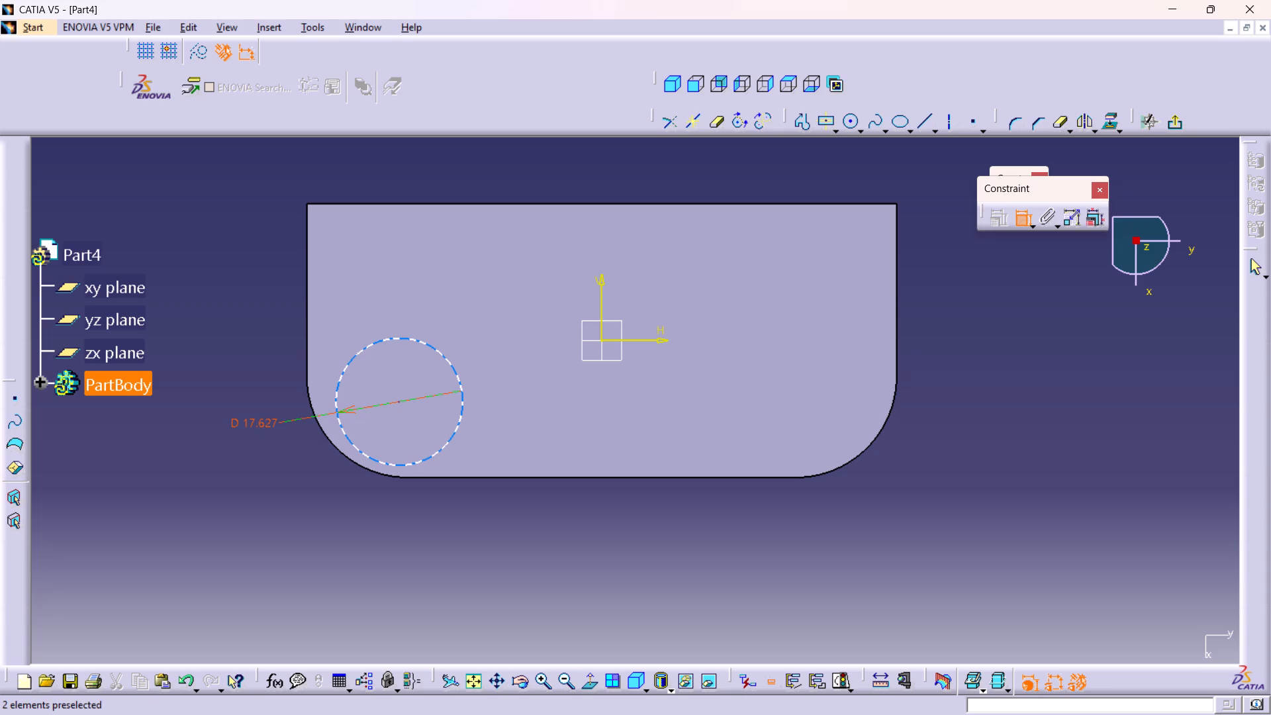
pyautogui.write('20')
pyautogui.press('Return')
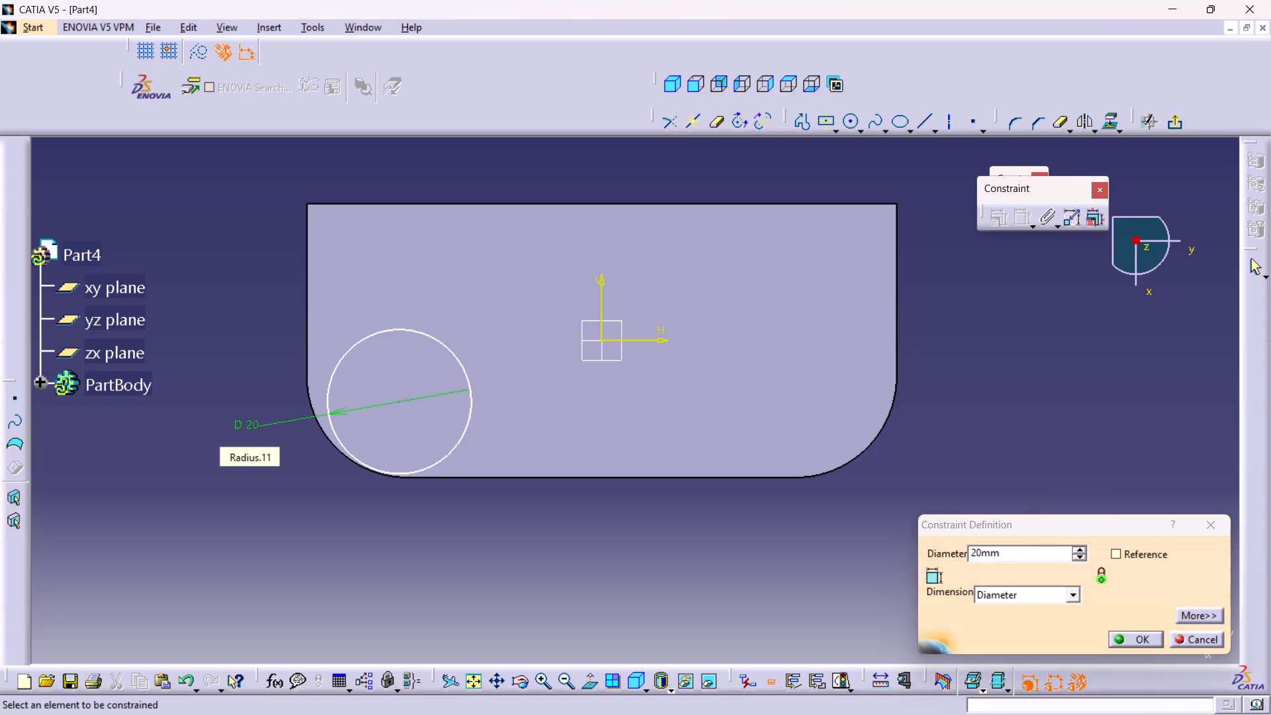
# Constrain the circle to be concentric with the plate's adjacent rounded corner.
pyautogui.click(318, 427)
pyautogui.click(328, 390)
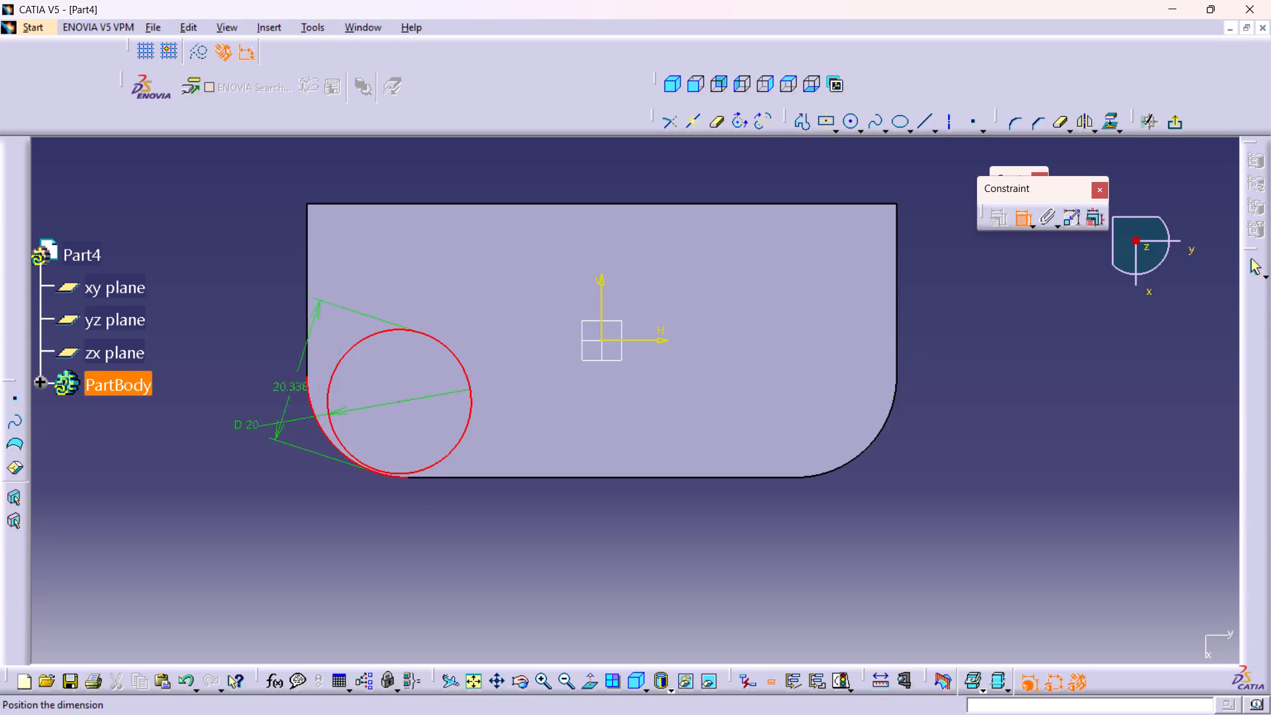
pyautogui.rightClick(242, 349)
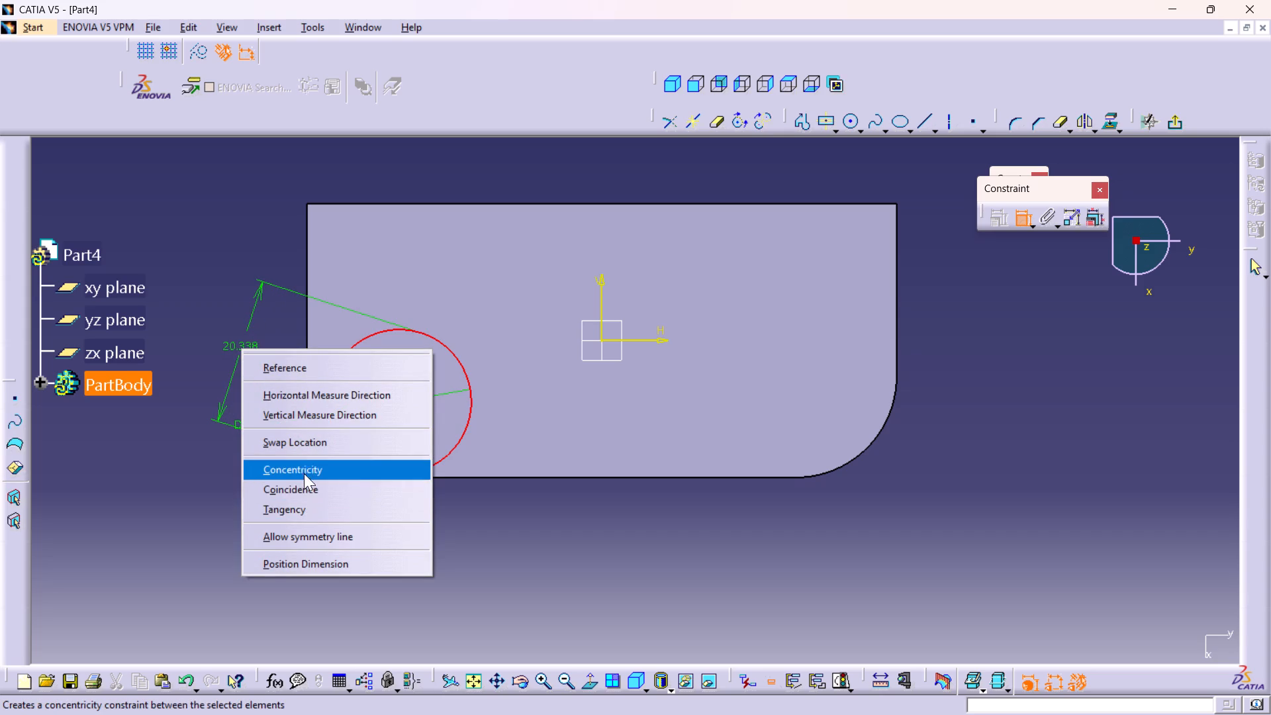
pyautogui.click(303, 463)
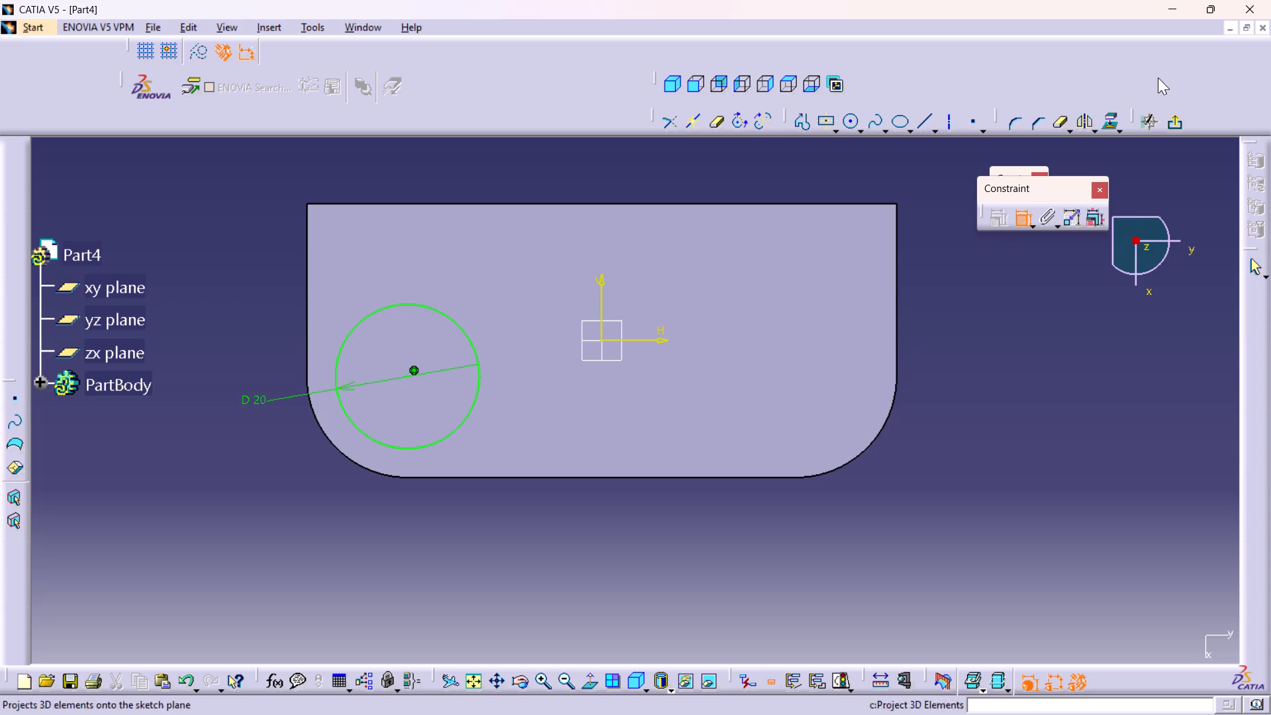
# Mirror the 20 mm circle about the sketch's vertical axis and exit the sketch.
pyautogui.click(1023, 215)
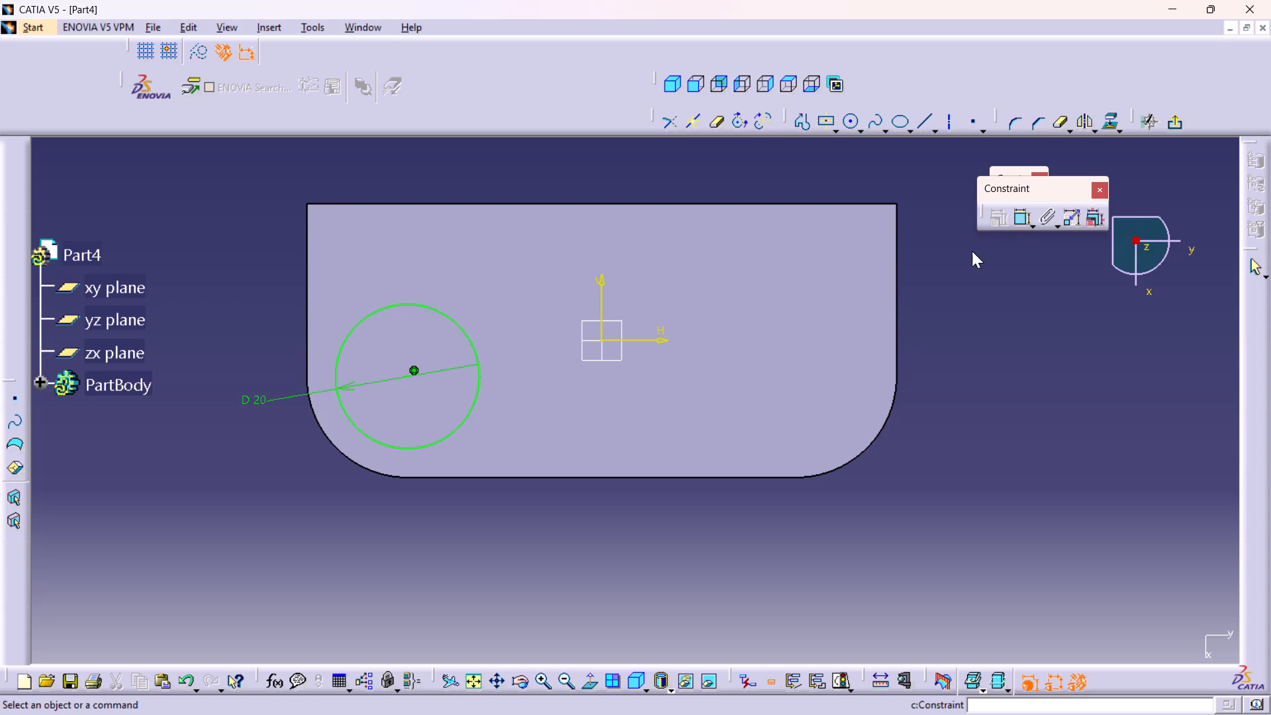
pyautogui.click(483, 375)
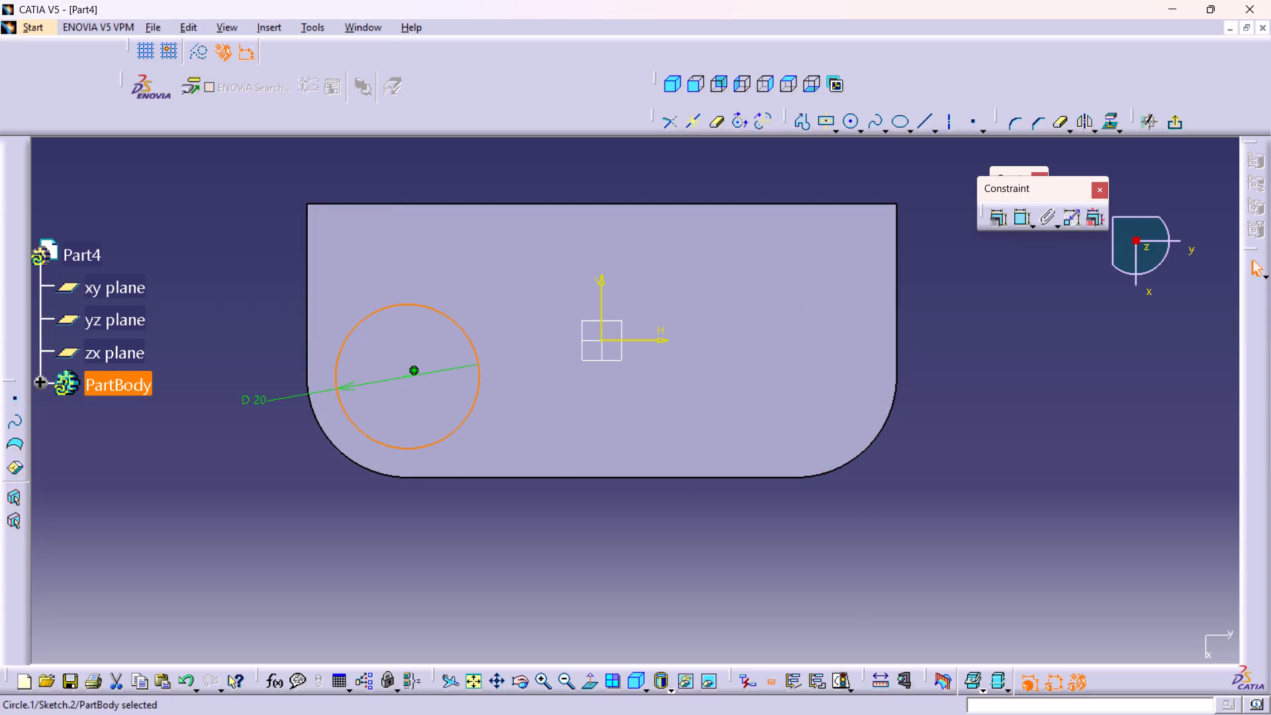
pyautogui.click(1082, 122)
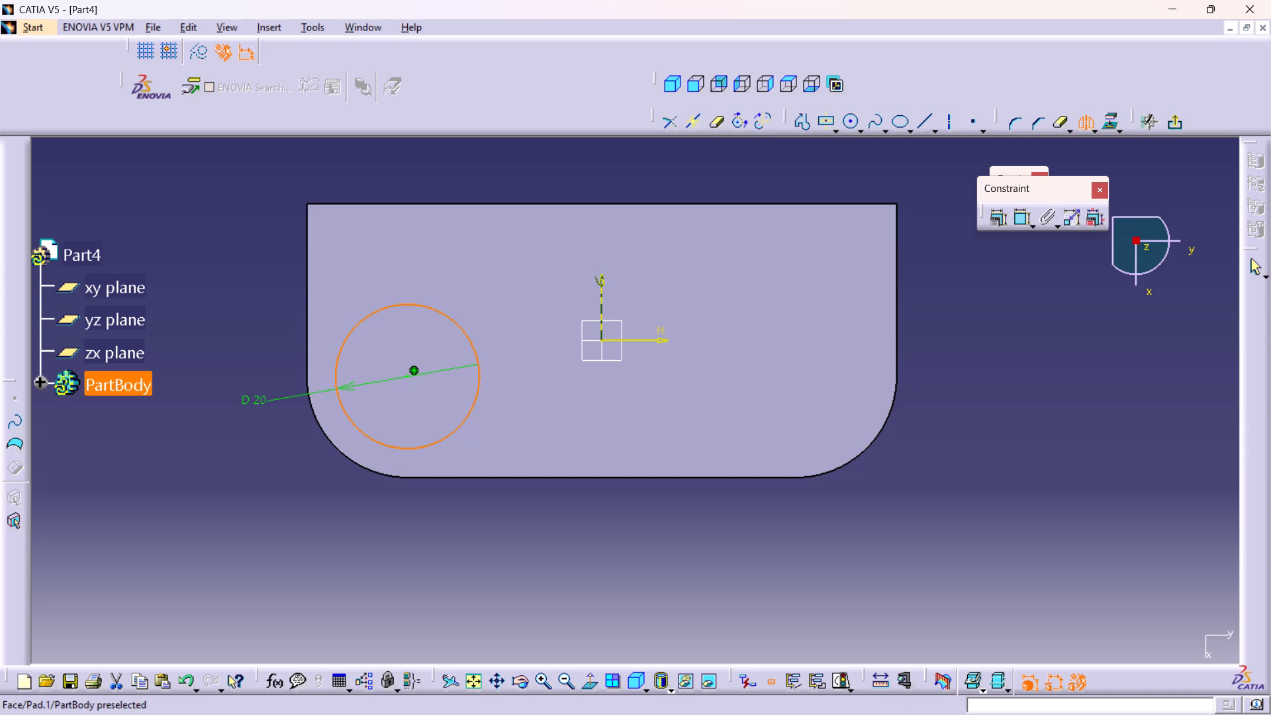
pyautogui.click(598, 273)
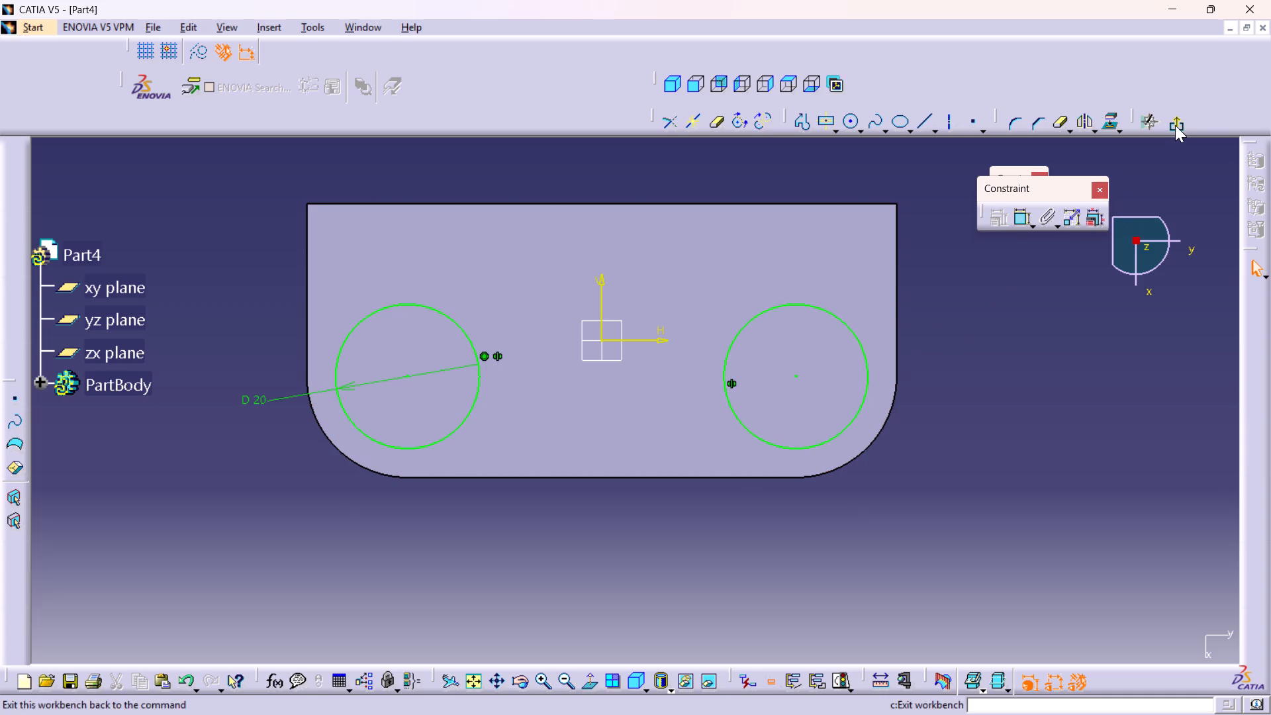
pyautogui.click(1175, 124)
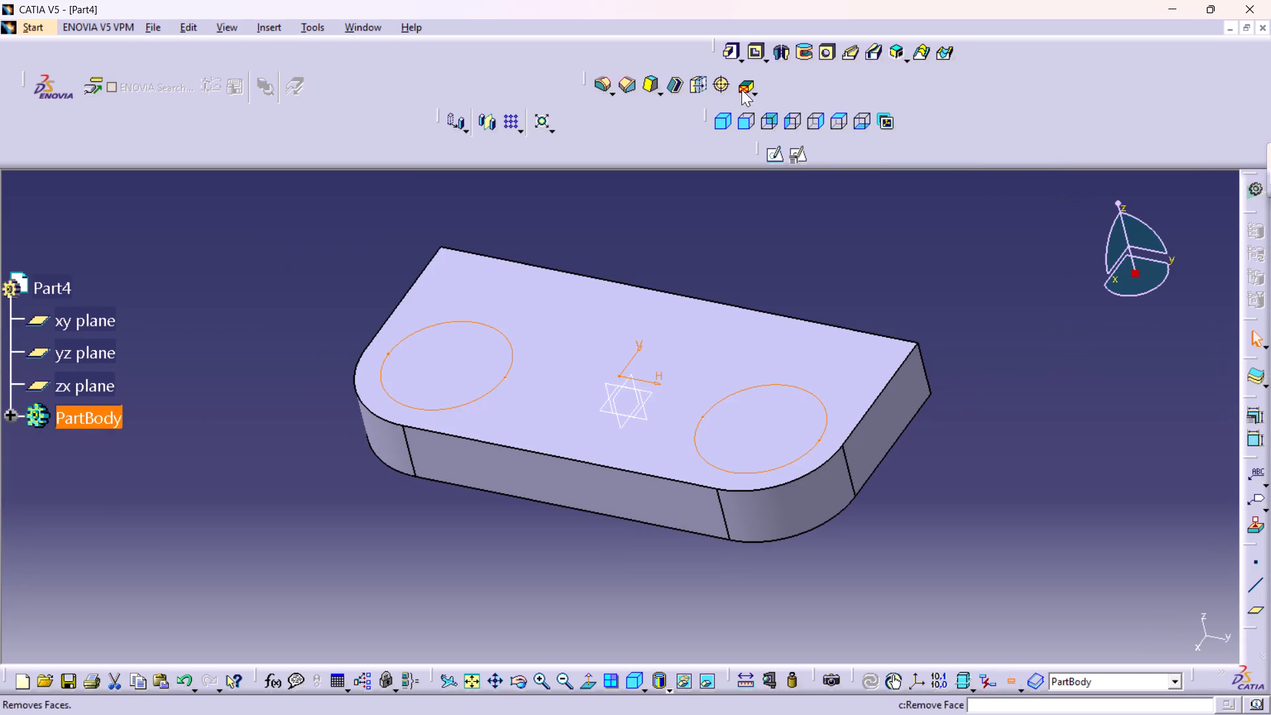
# Cut the two 20 mm circles into the plate as a pocket 2 mm deep.
pyautogui.click(755, 54)
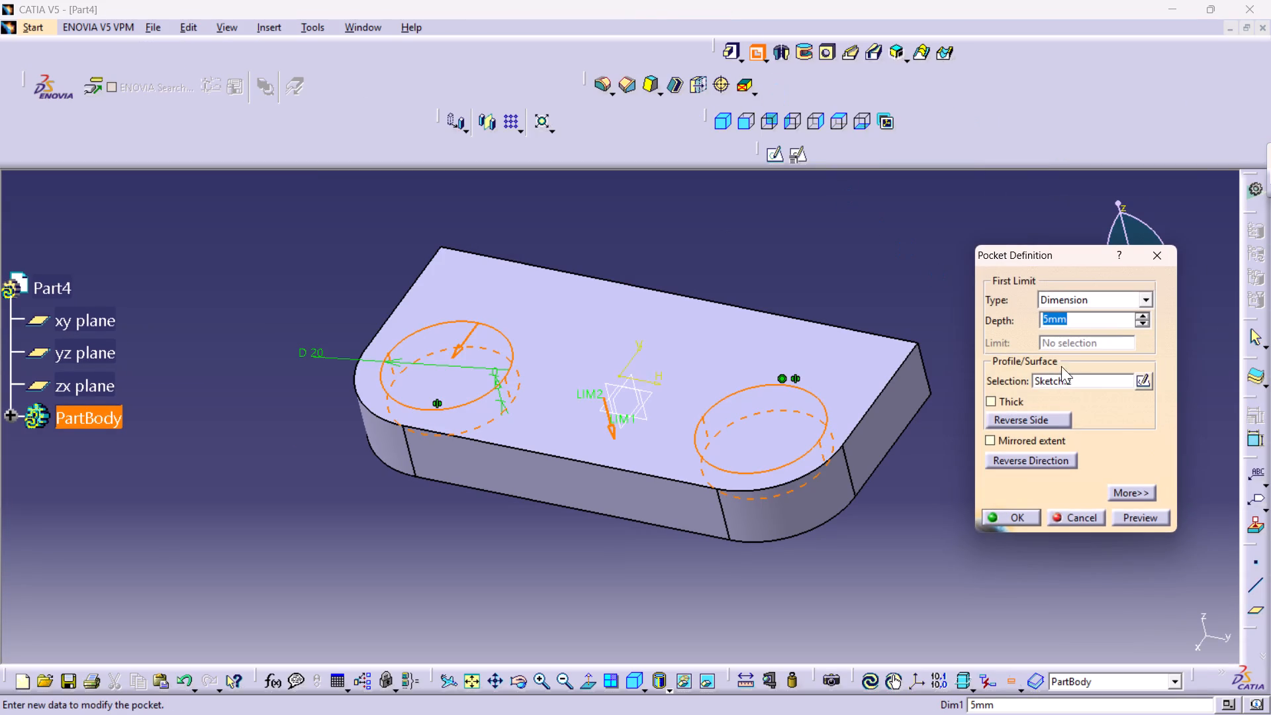
pyautogui.doubleClick(1077, 317)
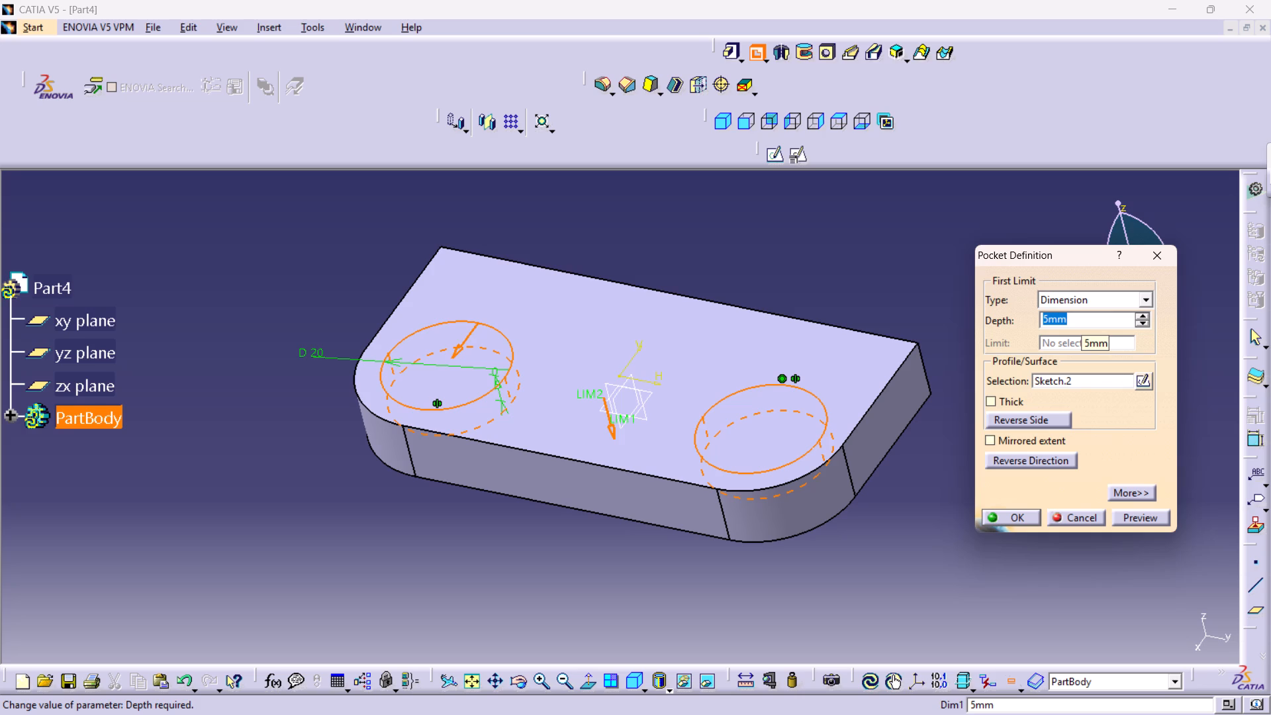
pyautogui.press('2')
pyautogui.press('Return')
pyautogui.click(980, 402)
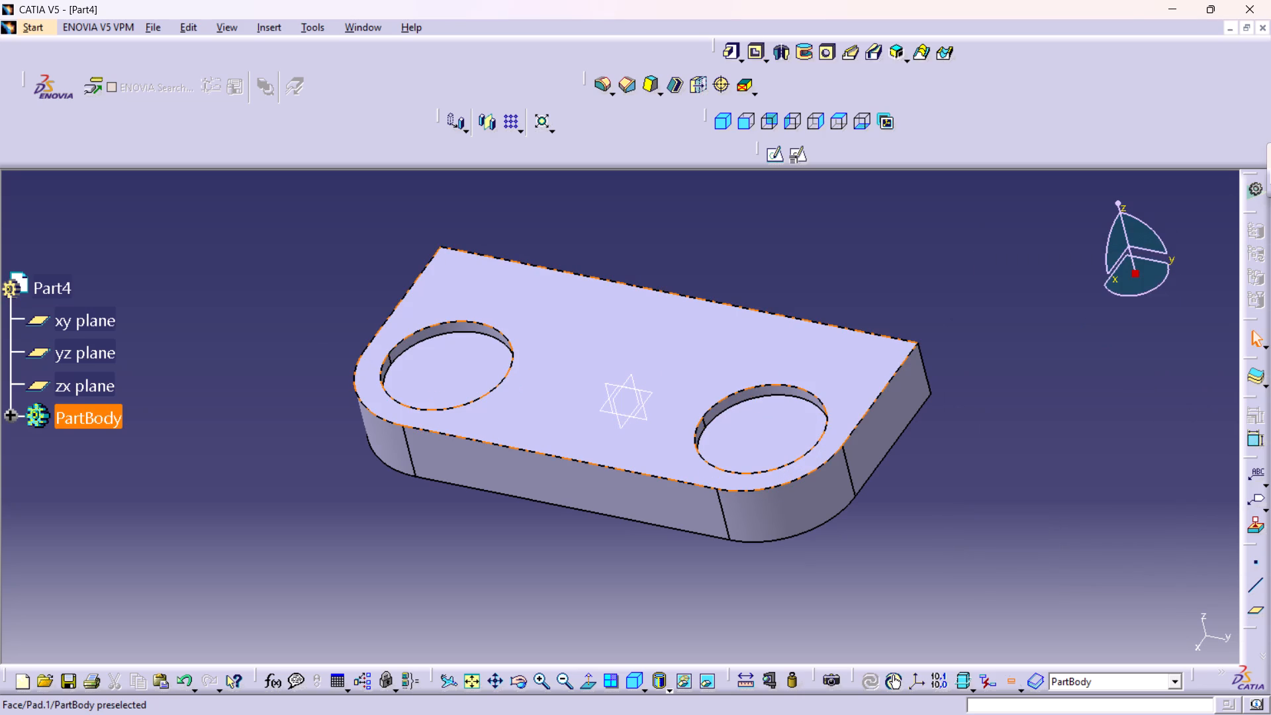
# Create a positioned sketch on the 2 mm pocket's floor with the axes swapped and the V direction reversed.
pyautogui.click(778, 424)
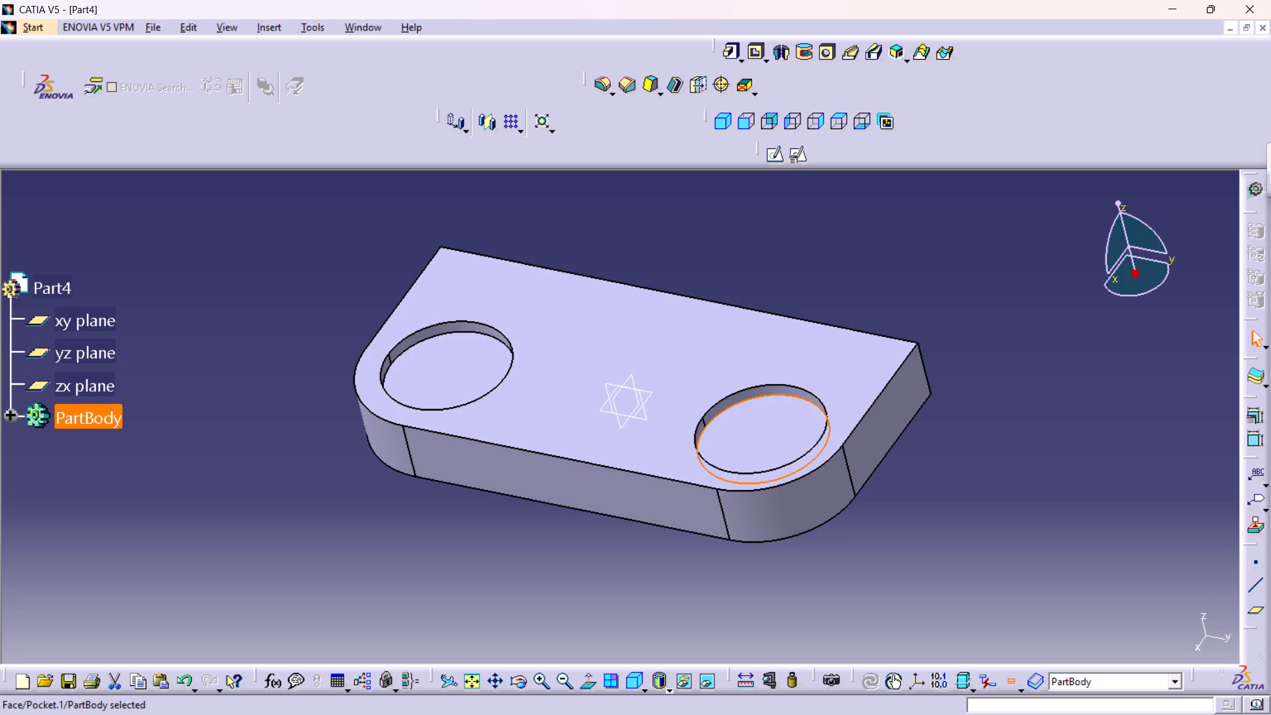
pyautogui.click(804, 152)
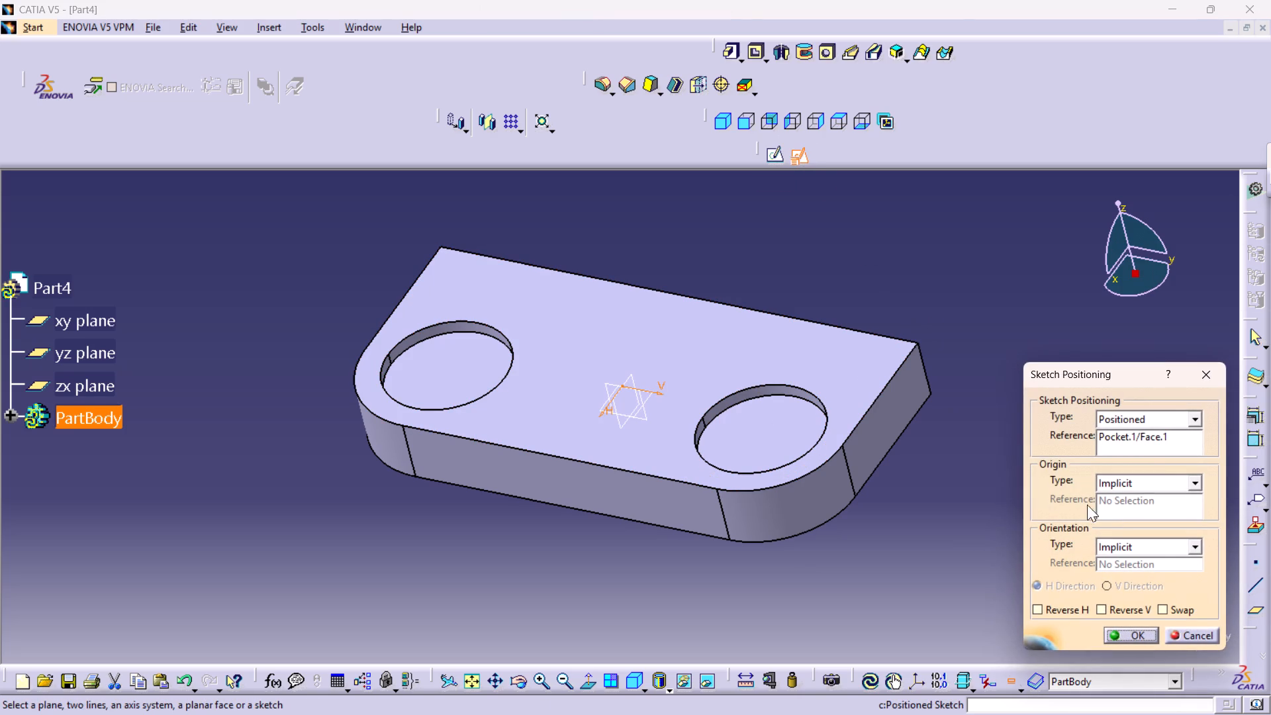
pyautogui.click(1187, 606)
pyautogui.click(1143, 602)
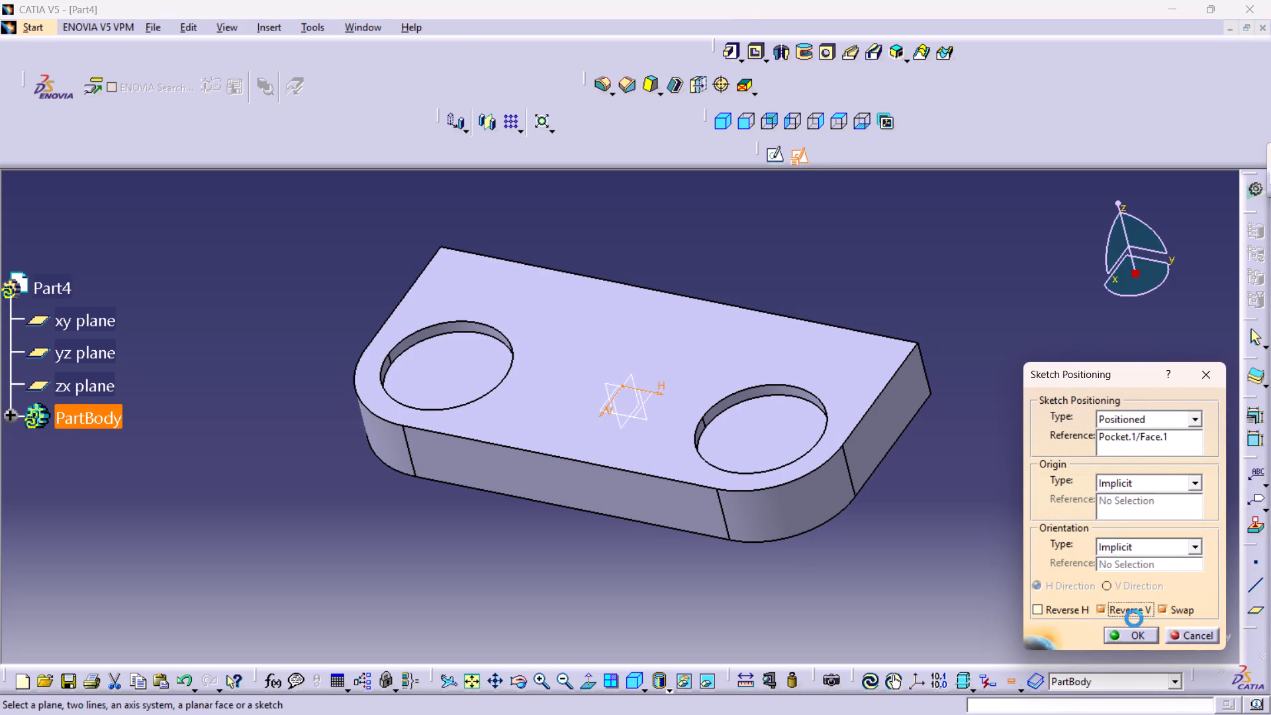
pyautogui.click(1121, 635)
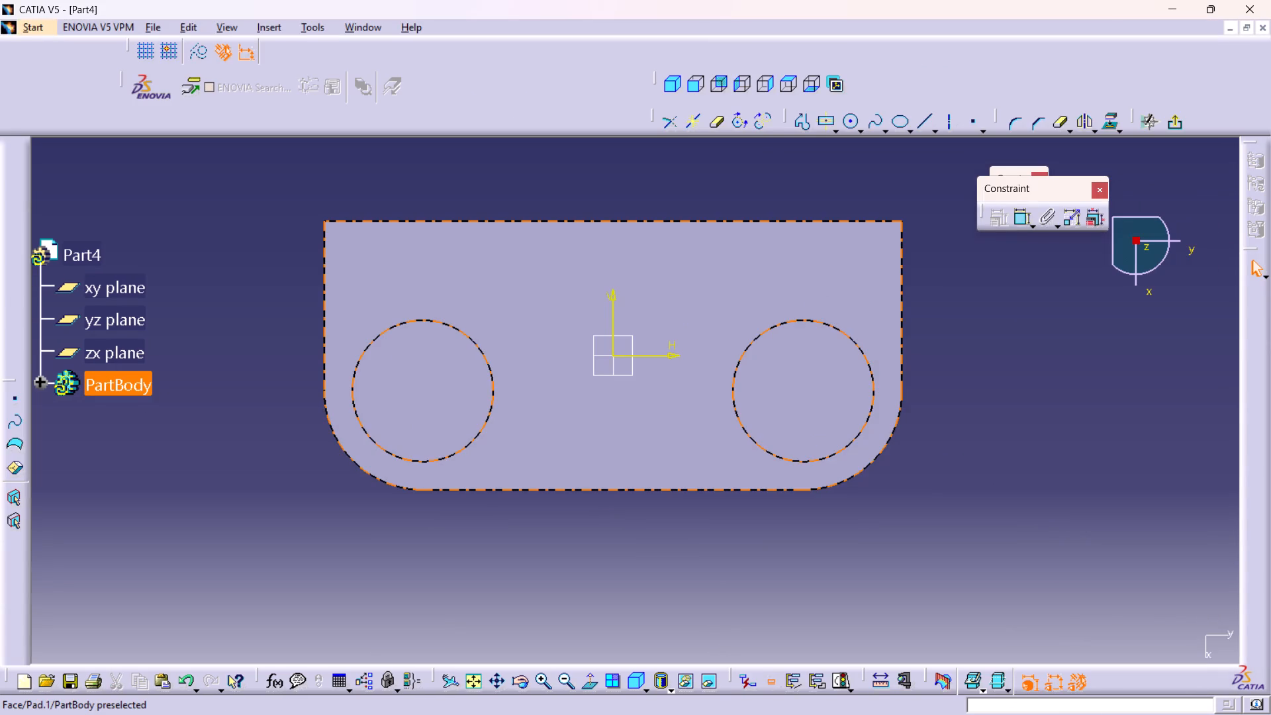
# Sketch a circle about 7.6 mm in diameter inside the right-hand circular pocket.
pyautogui.doubleClick(851, 125)
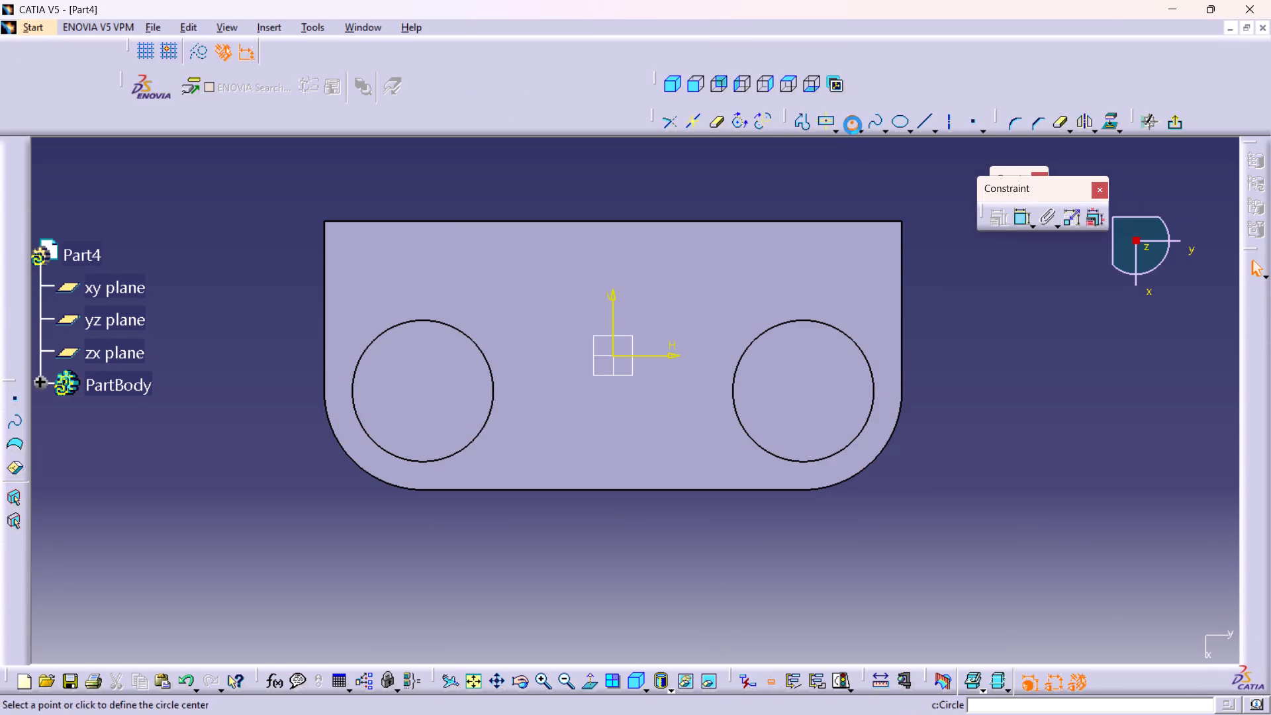
pyautogui.click(806, 389)
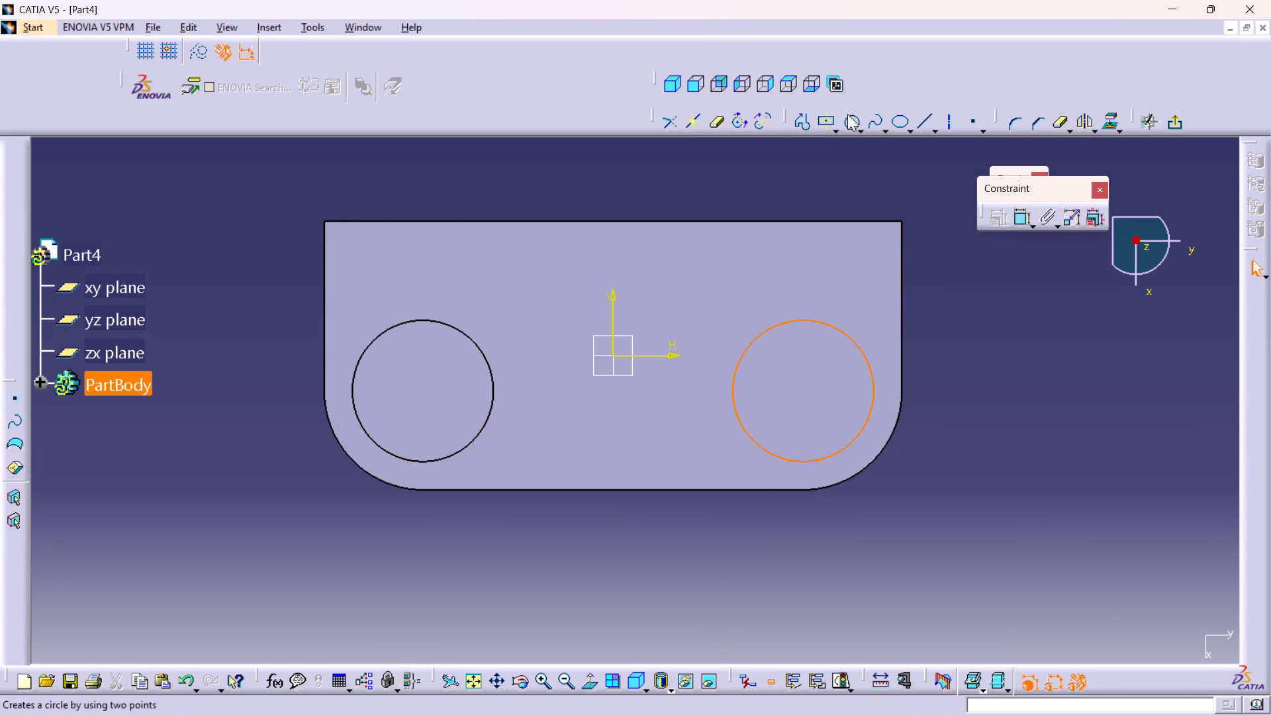
pyautogui.doubleClick(847, 114)
pyautogui.click(794, 387)
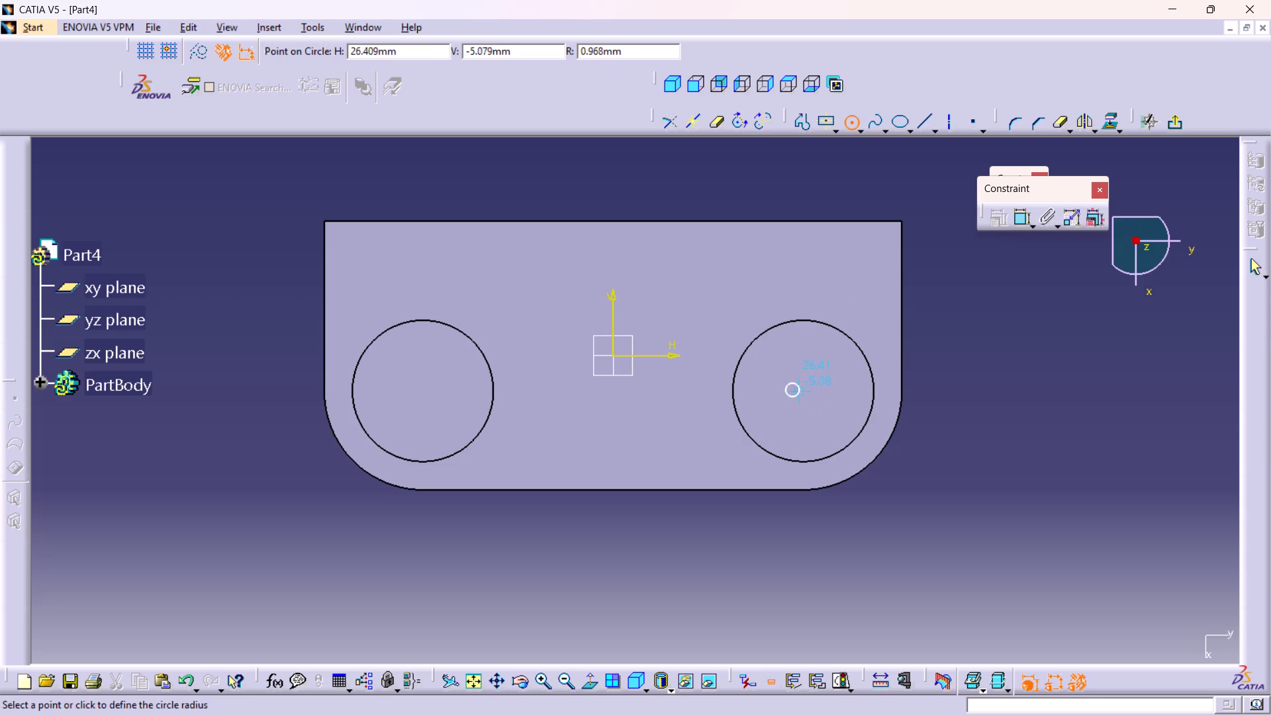
pyautogui.click(814, 405)
# Constrain the small circle to be concentric with the surrounding circular pocket edge.
pyautogui.doubleClick(1016, 220)
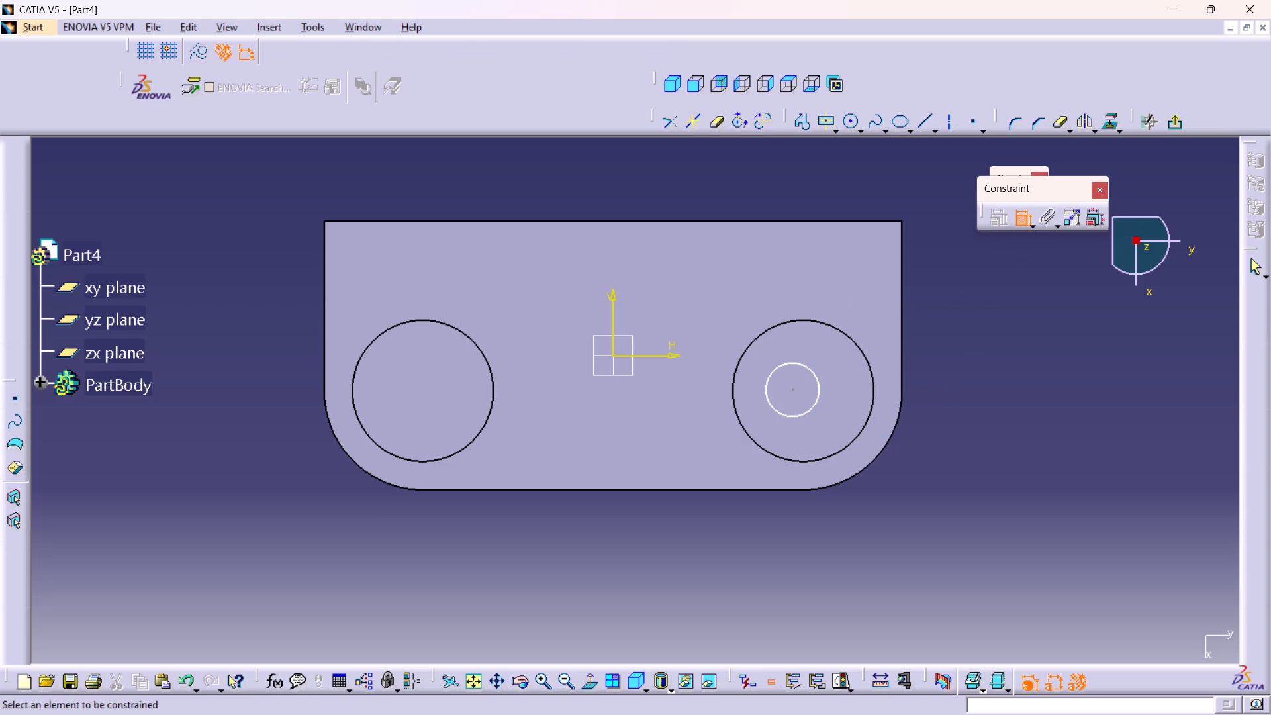
pyautogui.moveTo(814, 404); pyautogui.dragTo(815, 410)
pyautogui.moveTo(780, 460); pyautogui.dragTo(790, 460)
pyautogui.moveTo(937, 439); pyautogui.dragTo(931, 442, button='right')
pyautogui.click(979, 557)
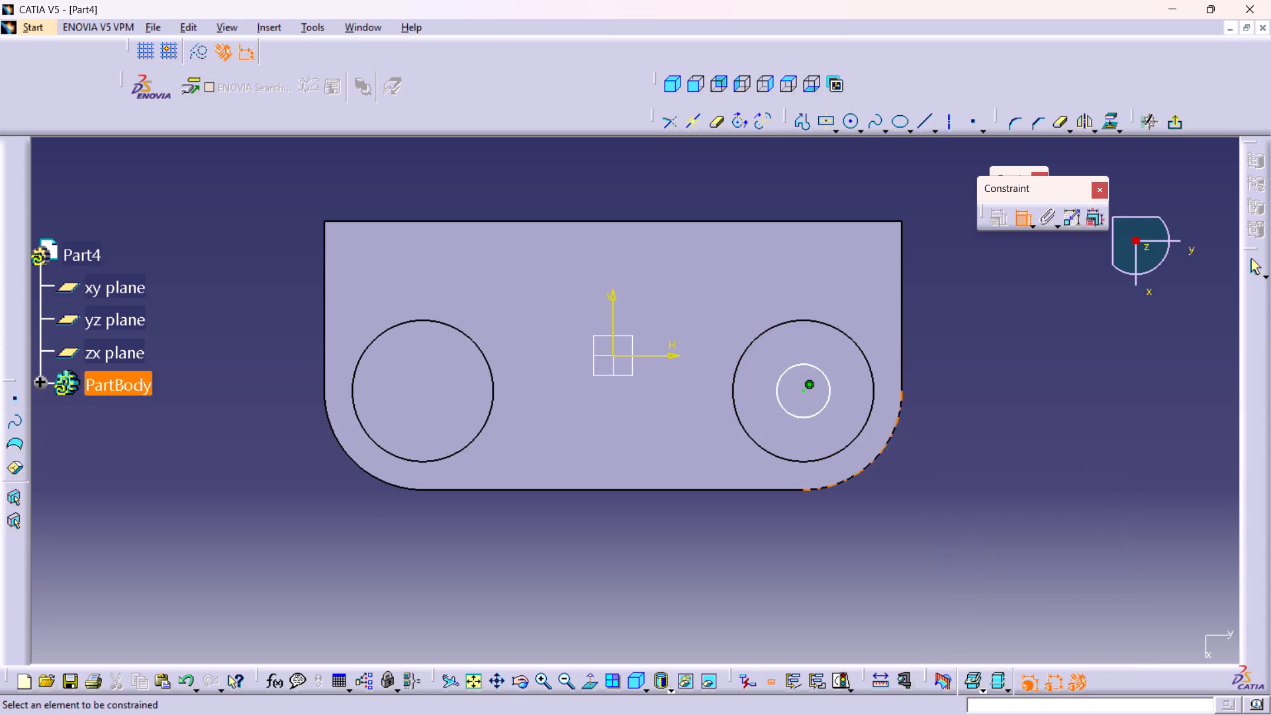
# Dimension the small circle's diameter and set it to 10 mm.
pyautogui.moveTo(831, 387); pyautogui.dragTo(844, 386)
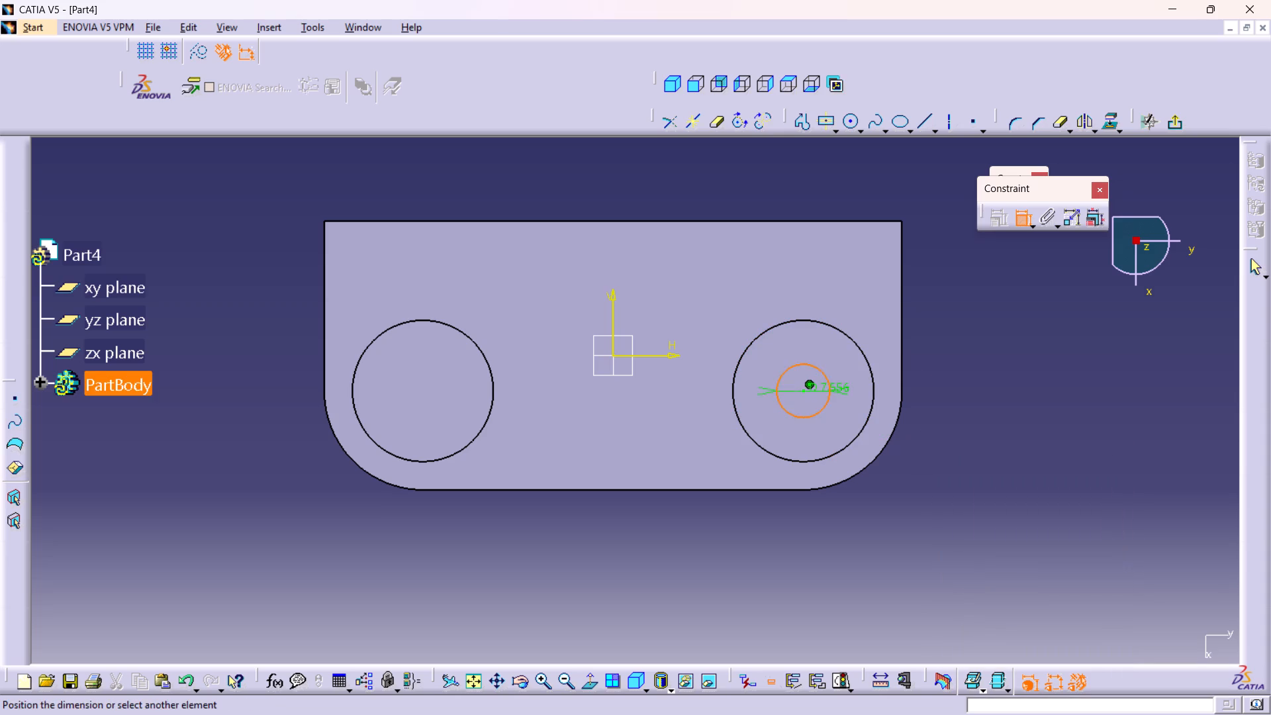
pyautogui.click(958, 360)
pyautogui.doubleClick(957, 348)
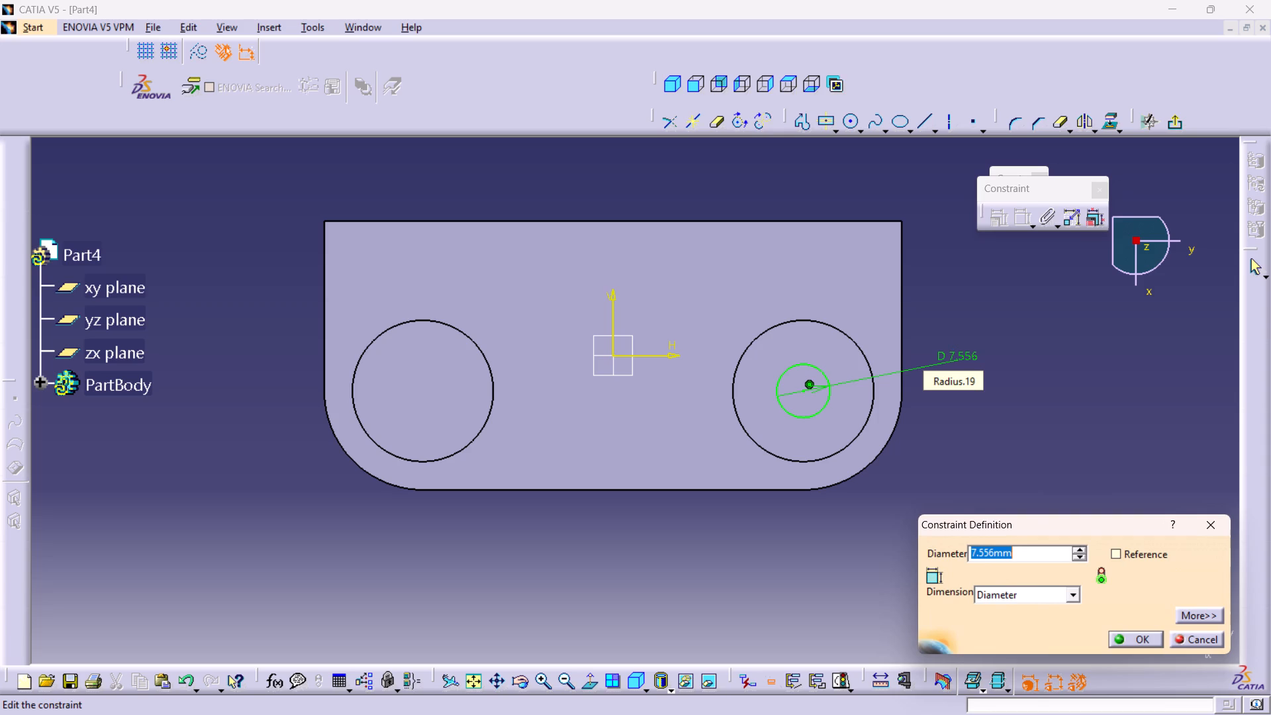
pyautogui.write('10')
pyautogui.press('Return')
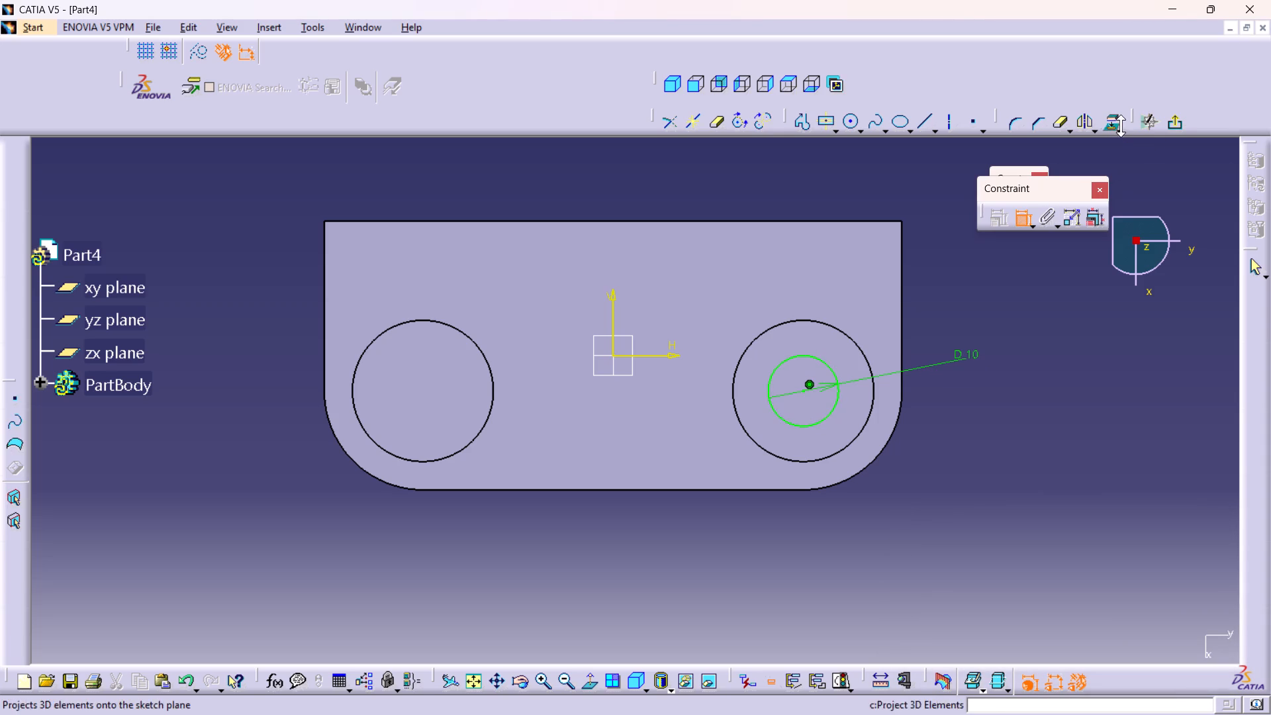
pyautogui.click(1024, 214)
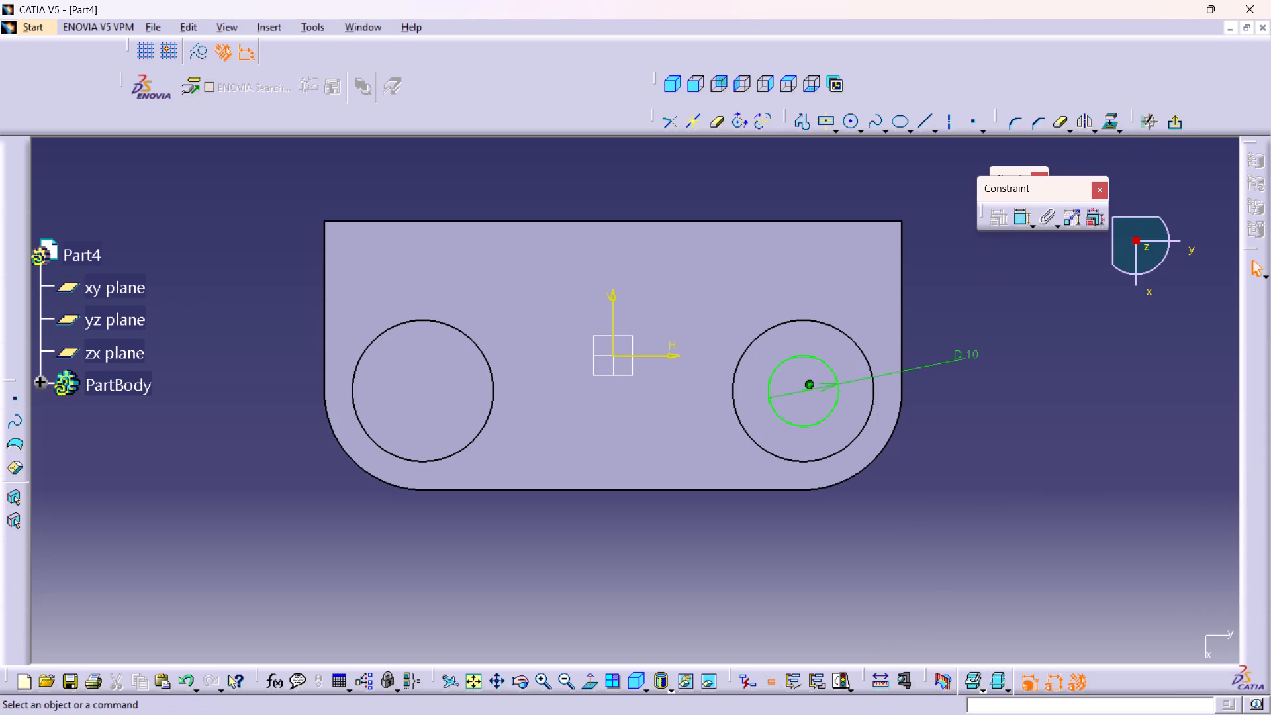
# Mirror the 10 mm circle about the sketch's vertical axis and exit the sketch.
pyautogui.click(820, 358)
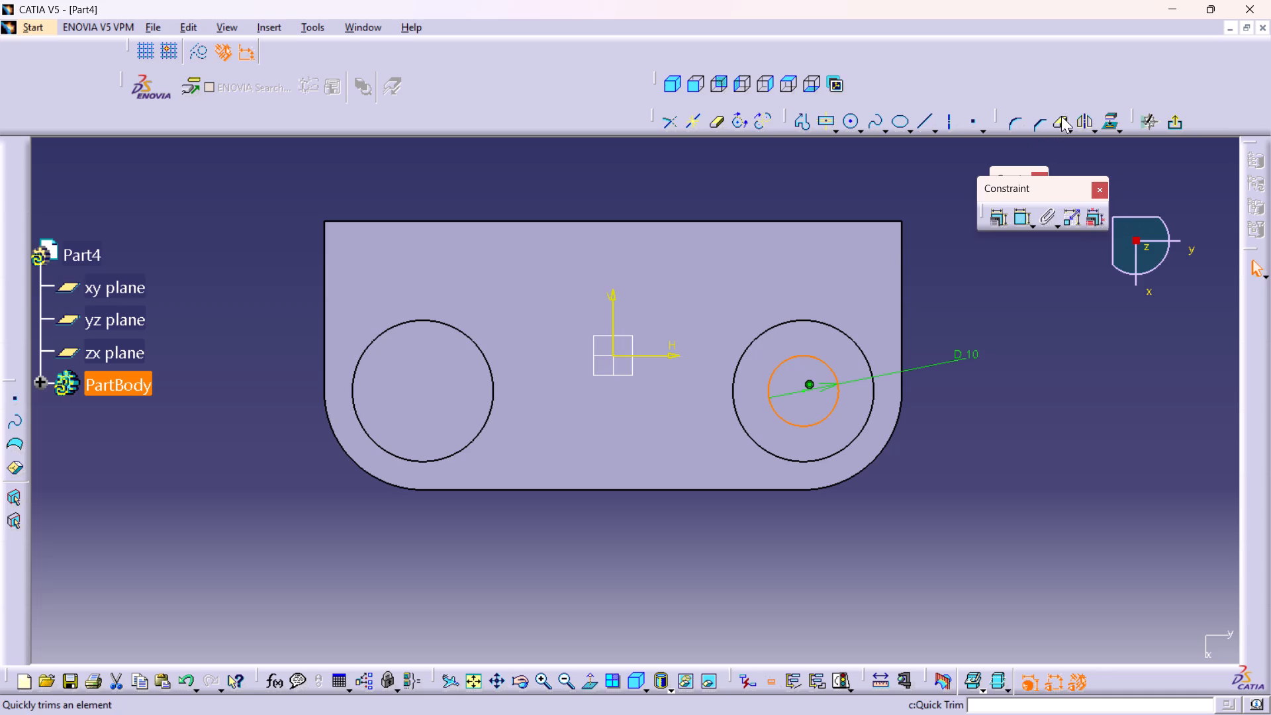
pyautogui.click(1082, 124)
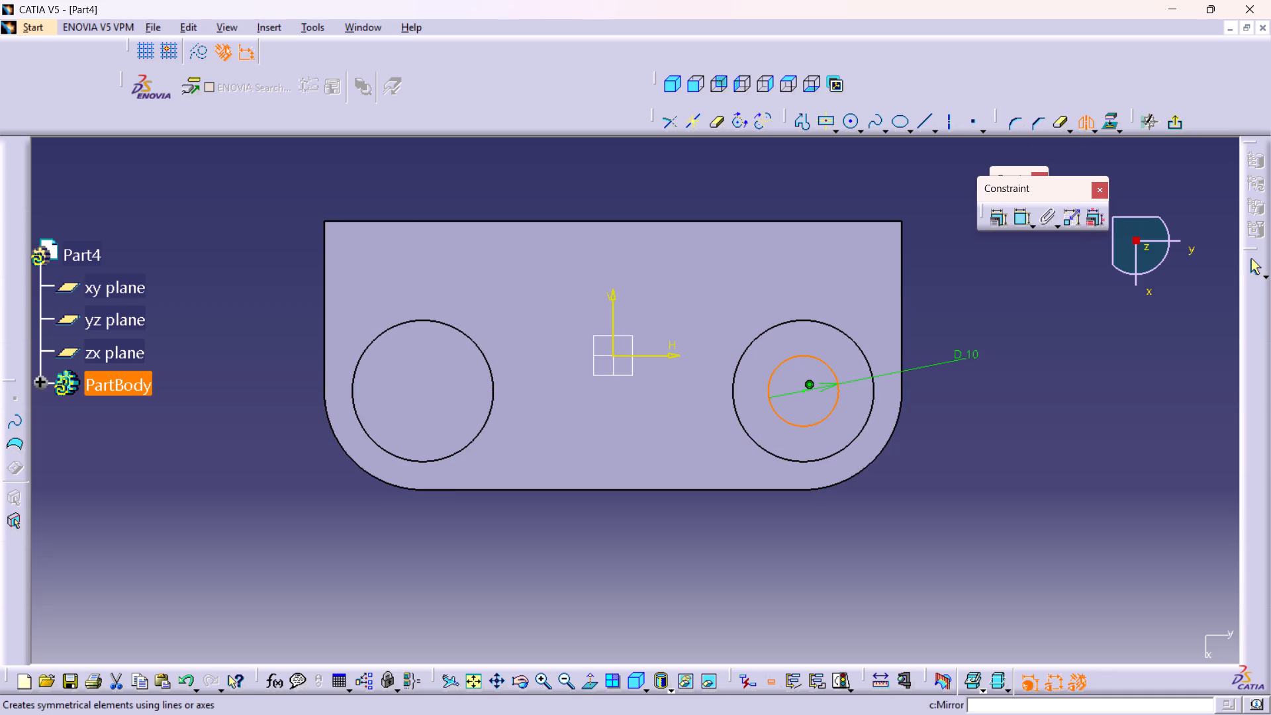
pyautogui.click(613, 288)
pyautogui.click(1183, 120)
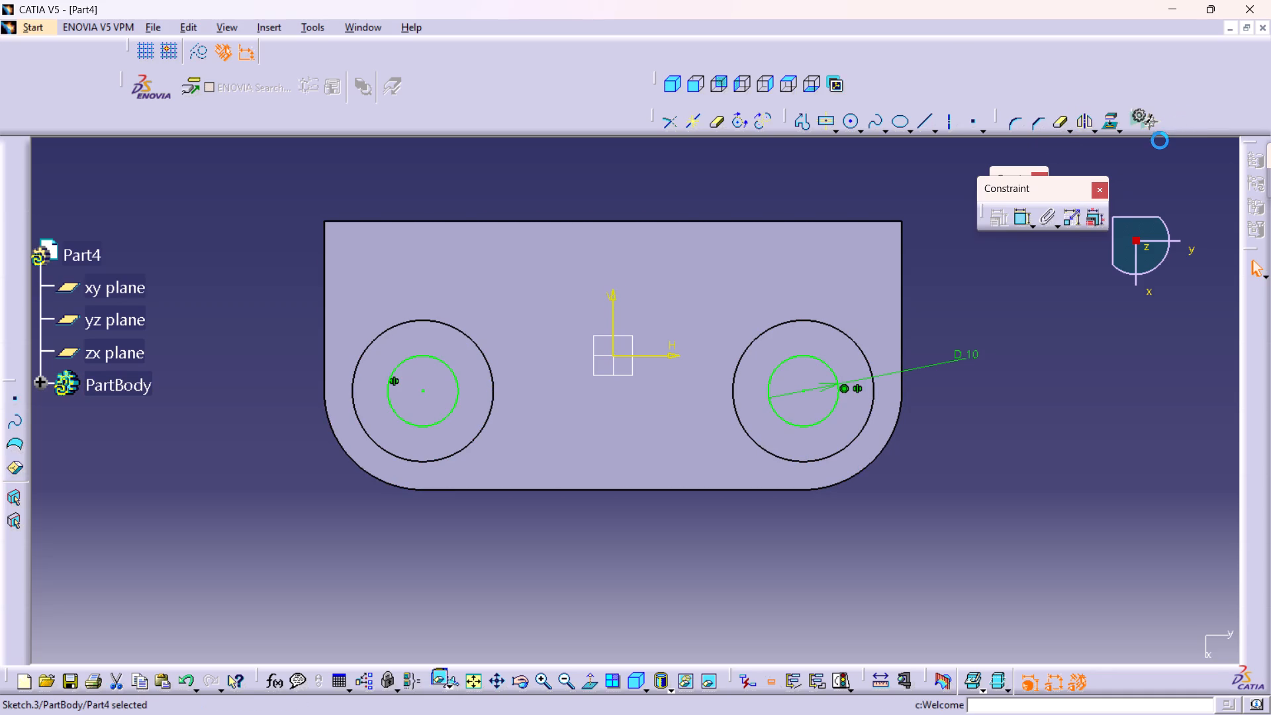
# Cut the two 10 mm circles through the plate with a pocket limited Up to next.
pyautogui.click(753, 52)
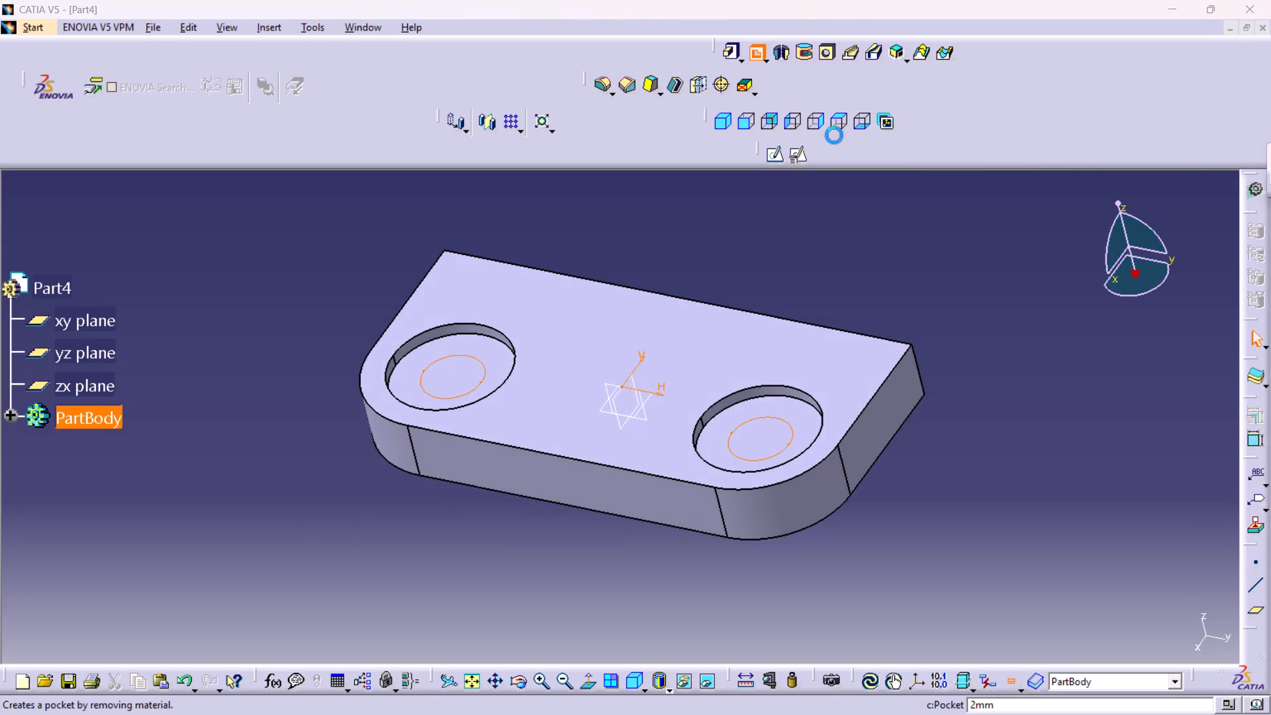
pyautogui.click(1143, 291)
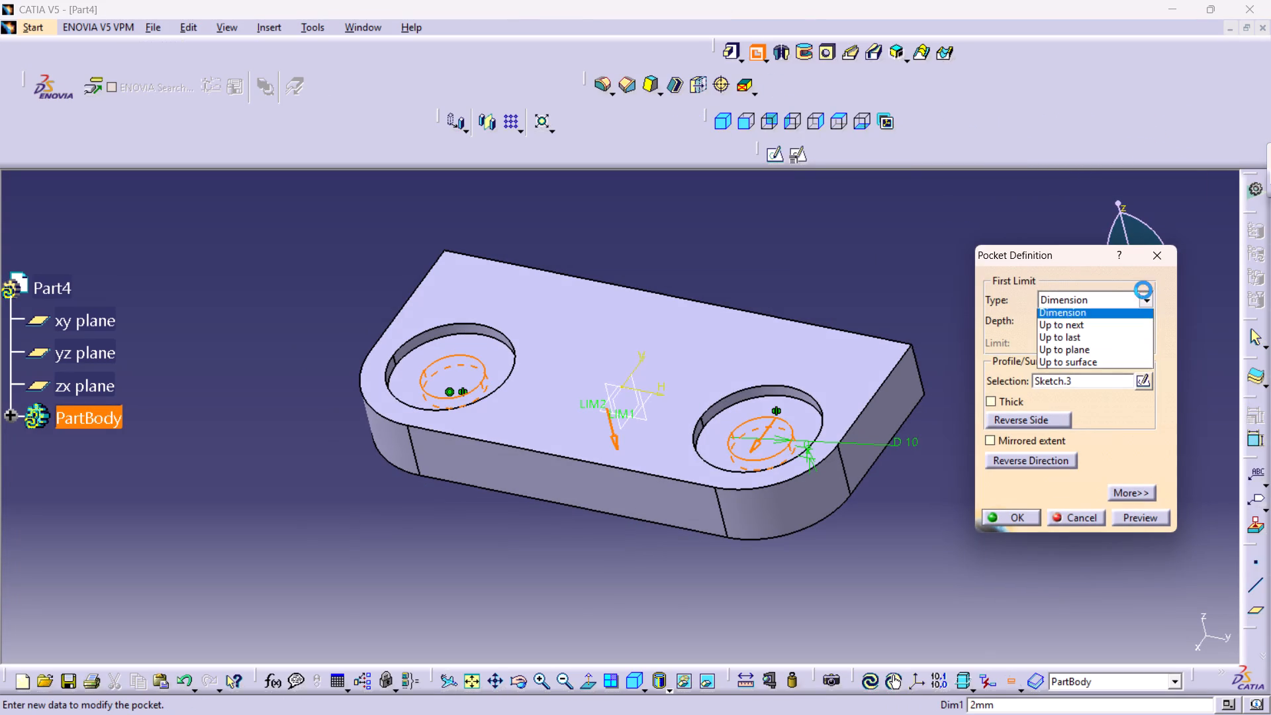
pyautogui.click(1070, 325)
pyautogui.click(1019, 515)
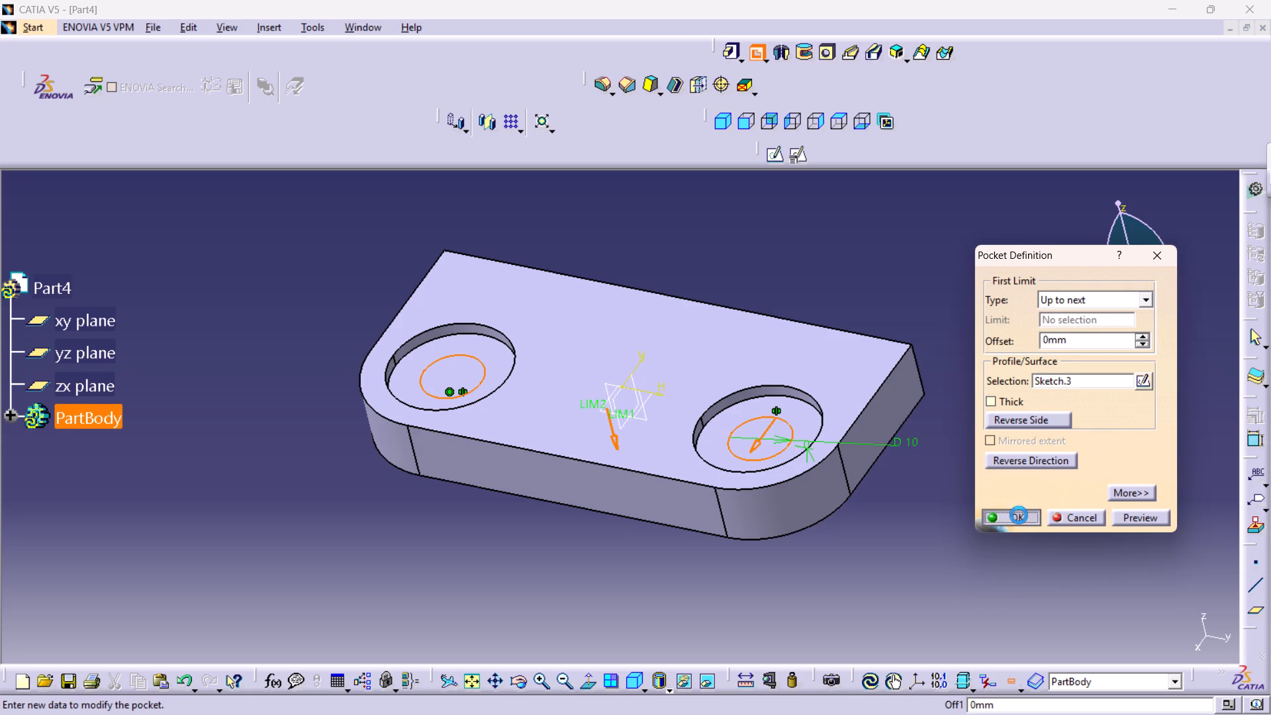
# Examine the two counterbored holes in the plate from several angles.
pyautogui.moveTo(825, 369); pyautogui.dragTo(858, 492, button='middle')
pyautogui.moveTo(825, 369); pyautogui.dragTo(859, 494, button='right')
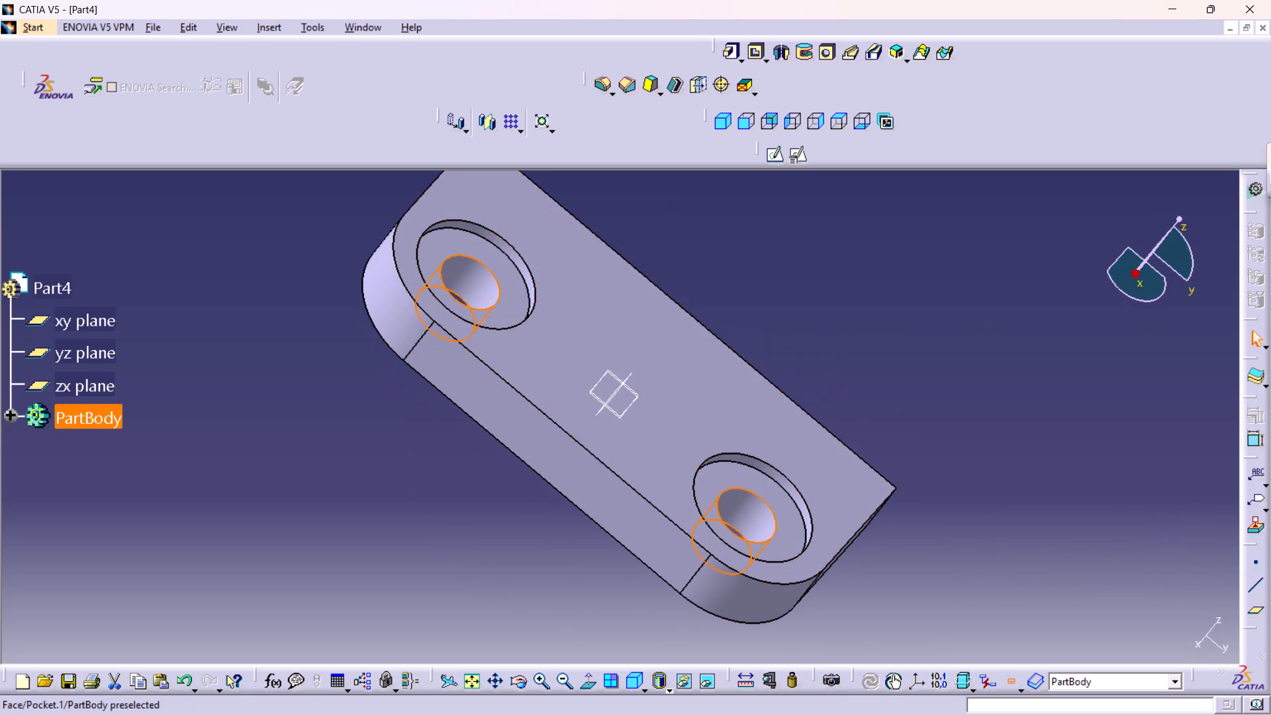
pyautogui.moveTo(658, 432); pyautogui.dragTo(598, 398, button='middle')
pyautogui.moveTo(655, 440); pyautogui.dragTo(598, 408, button='right')
pyautogui.scroll(1, 598, 398)
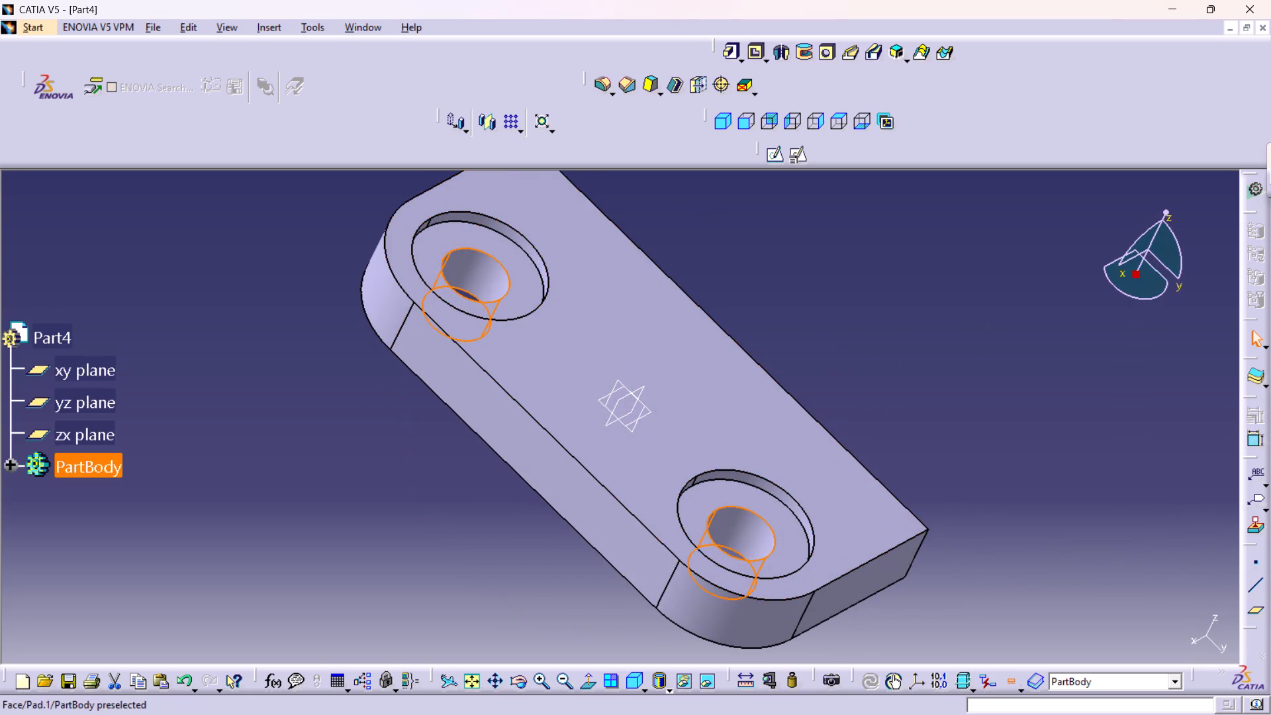
pyautogui.middleClick(914, 320)
pyautogui.scroll(1, 914, 321)
pyautogui.click(878, 365)
pyautogui.moveTo(706, 419); pyautogui.dragTo(853, 295, button='middle')
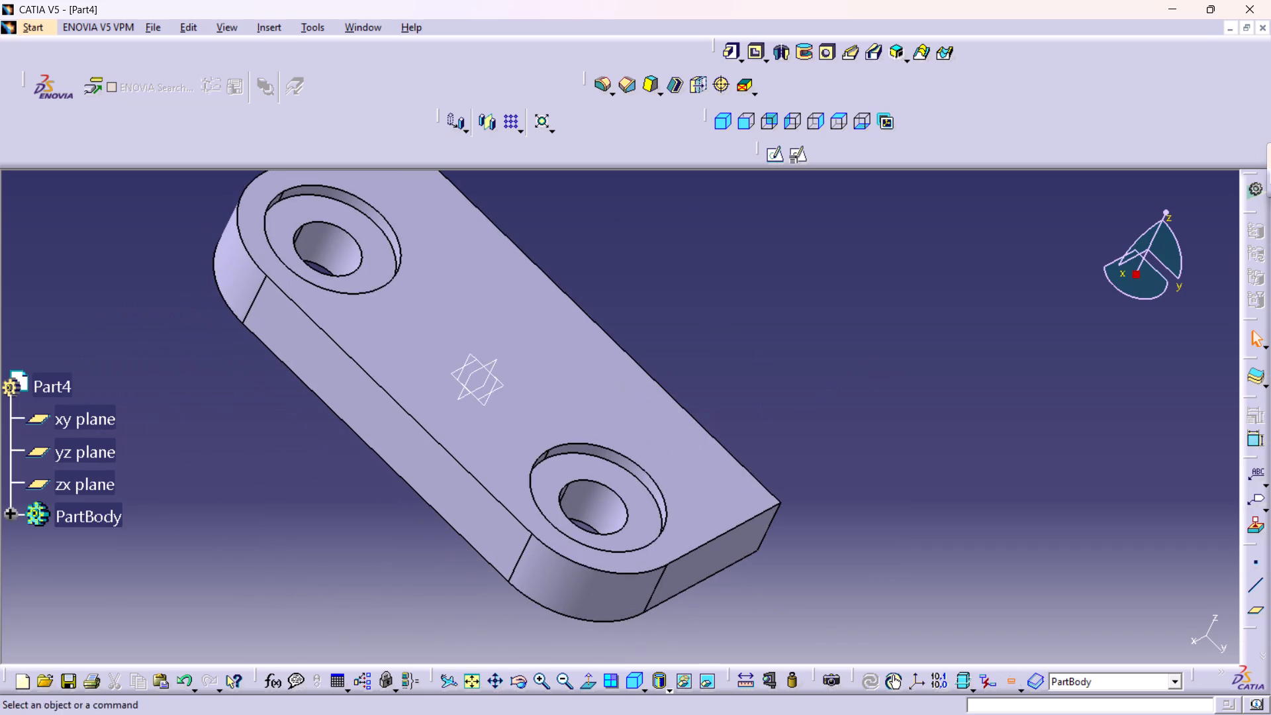
pyautogui.moveTo(385, 372); pyautogui.dragTo(381, 434, button='middle')
pyautogui.moveTo(382, 383); pyautogui.dragTo(381, 434, button='right')
pyautogui.scroll(1, 379, 437)
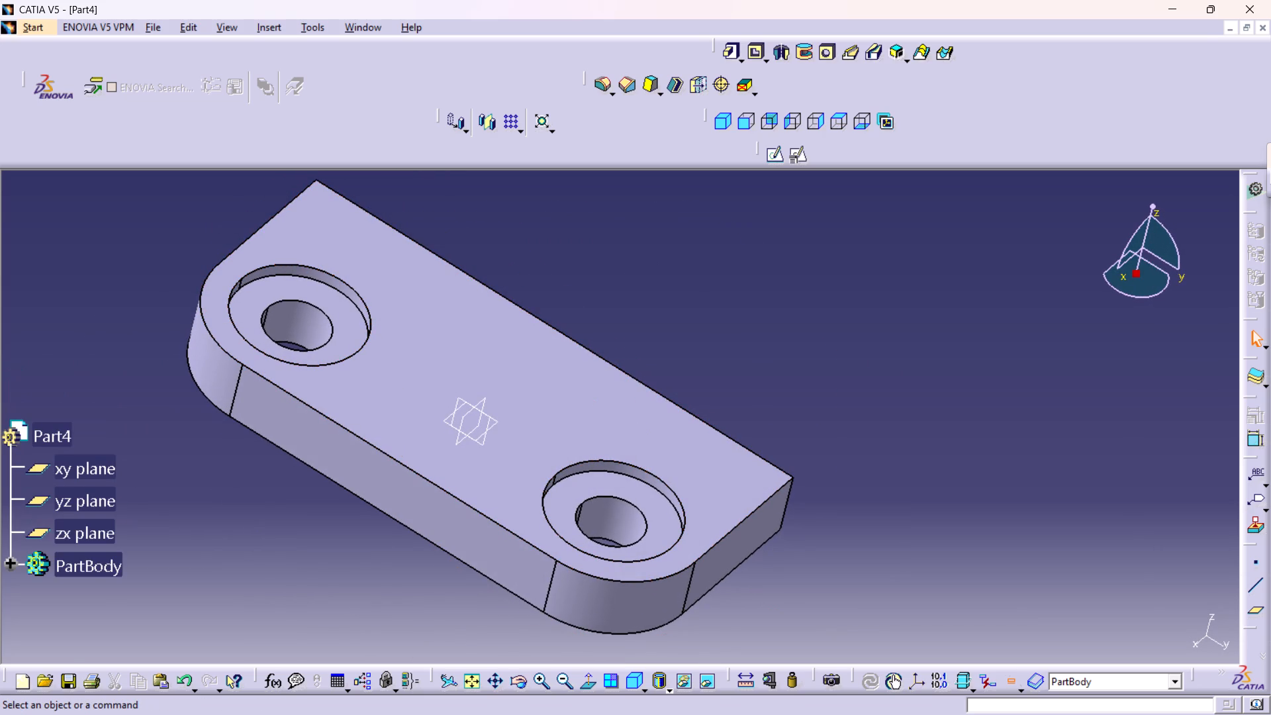
# Open a positioned sketch on the plate's flat back side face, keeping the implicit origin and orientation.
pyautogui.moveTo(800, 393); pyautogui.dragTo(650, 375, button='middle')
pyautogui.moveTo(800, 391); pyautogui.dragTo(650, 375, button='right')
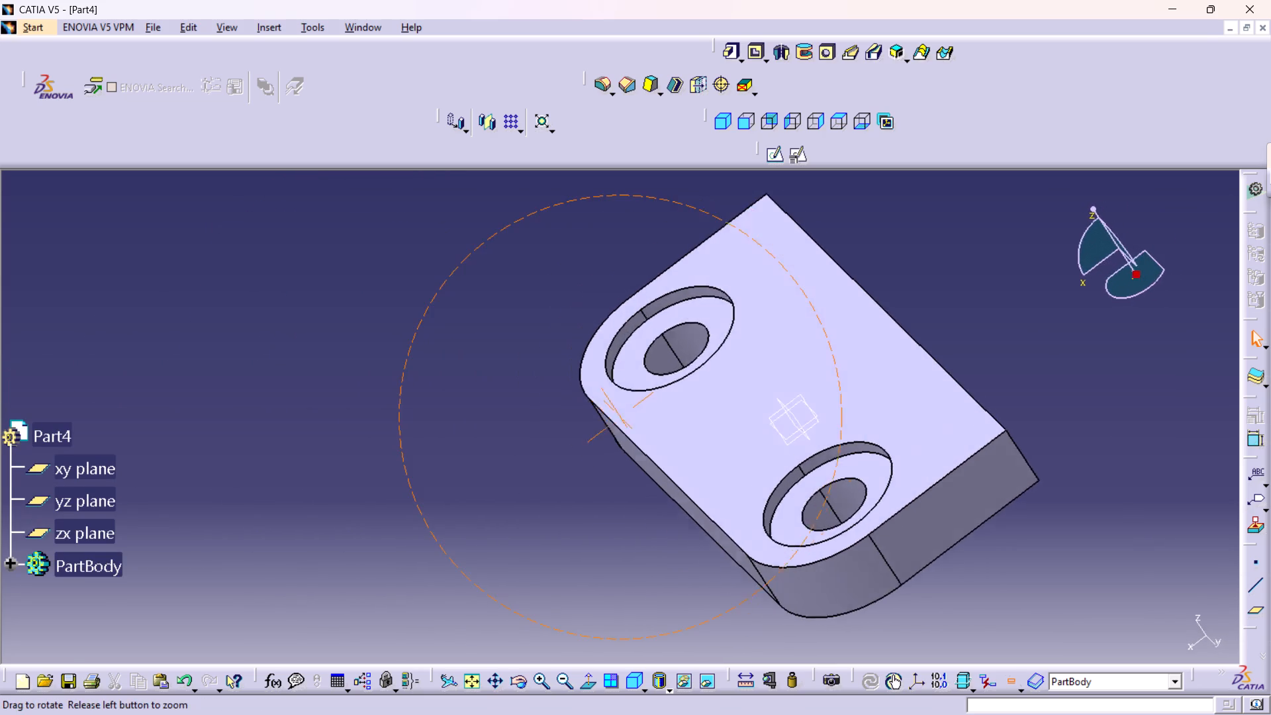
pyautogui.moveTo(650, 375); pyautogui.dragTo(643, 376, button='right')
pyautogui.moveTo(650, 375); pyautogui.dragTo(643, 377, button='middle')
pyautogui.moveTo(926, 501); pyautogui.dragTo(732, 472, button='middle')
pyautogui.moveTo(925, 498); pyautogui.dragTo(732, 472, button='right')
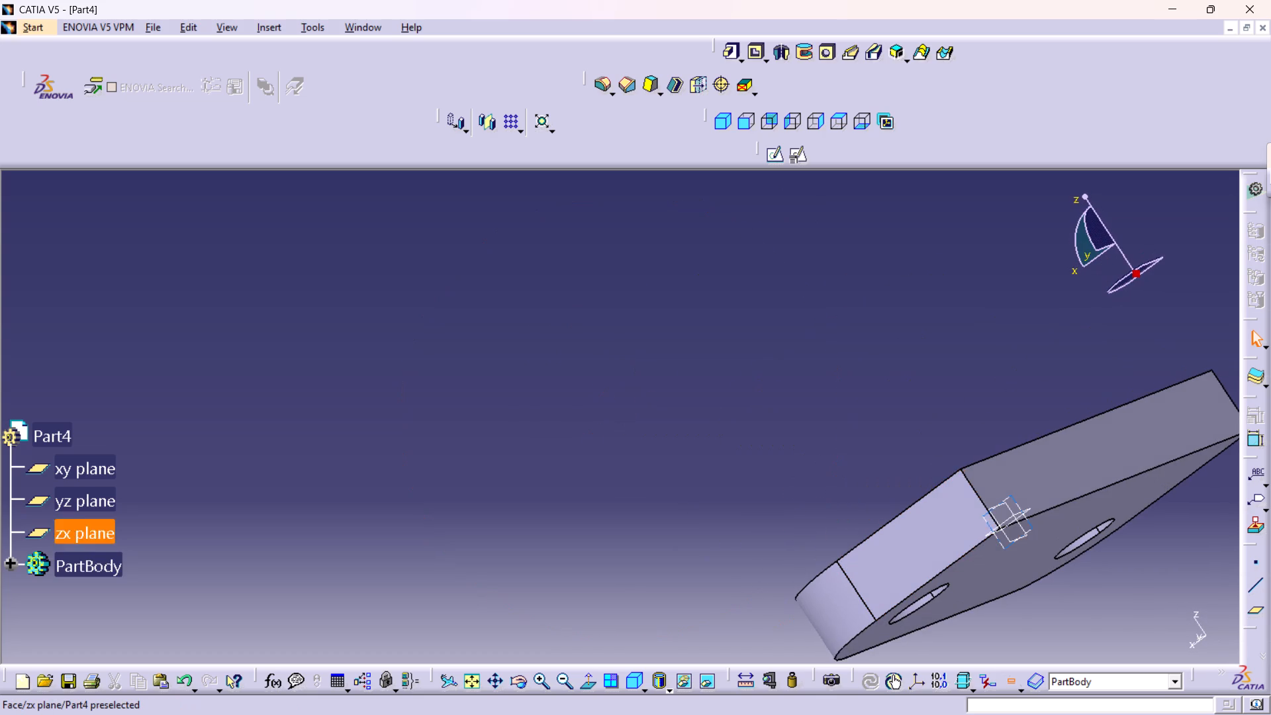
pyautogui.click(1049, 485)
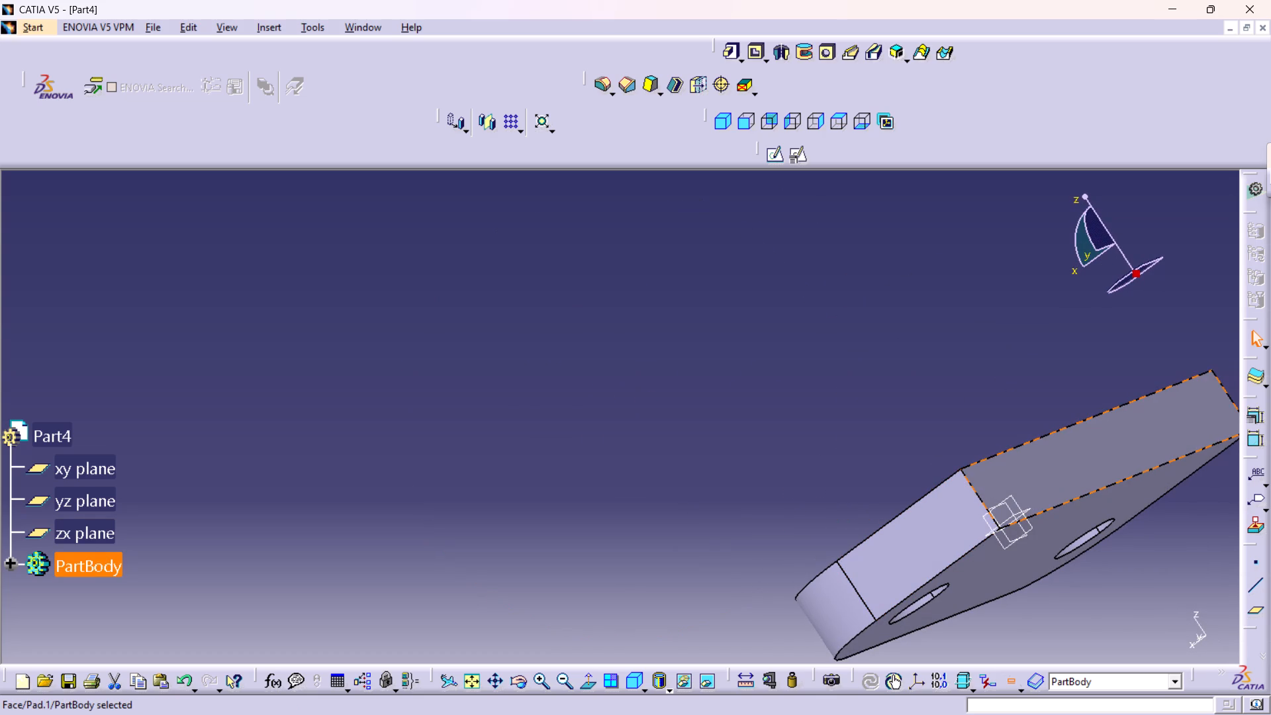
pyautogui.click(799, 153)
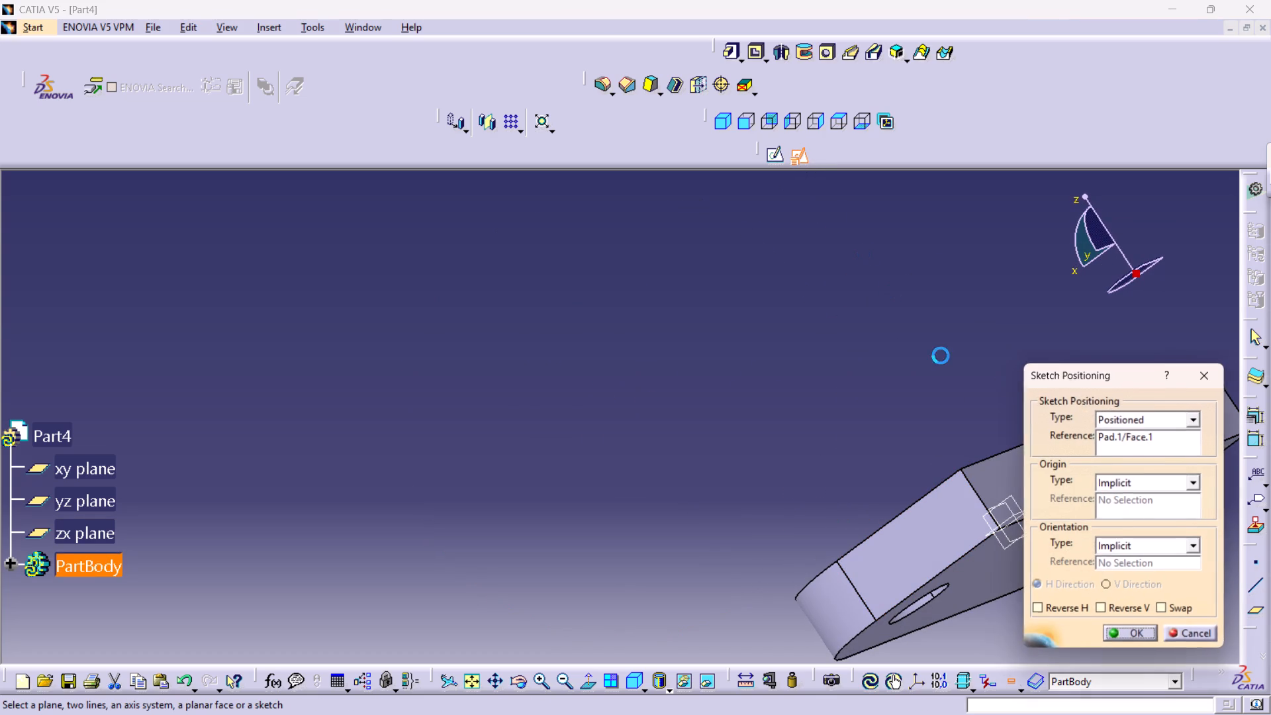
pyautogui.click(1152, 631)
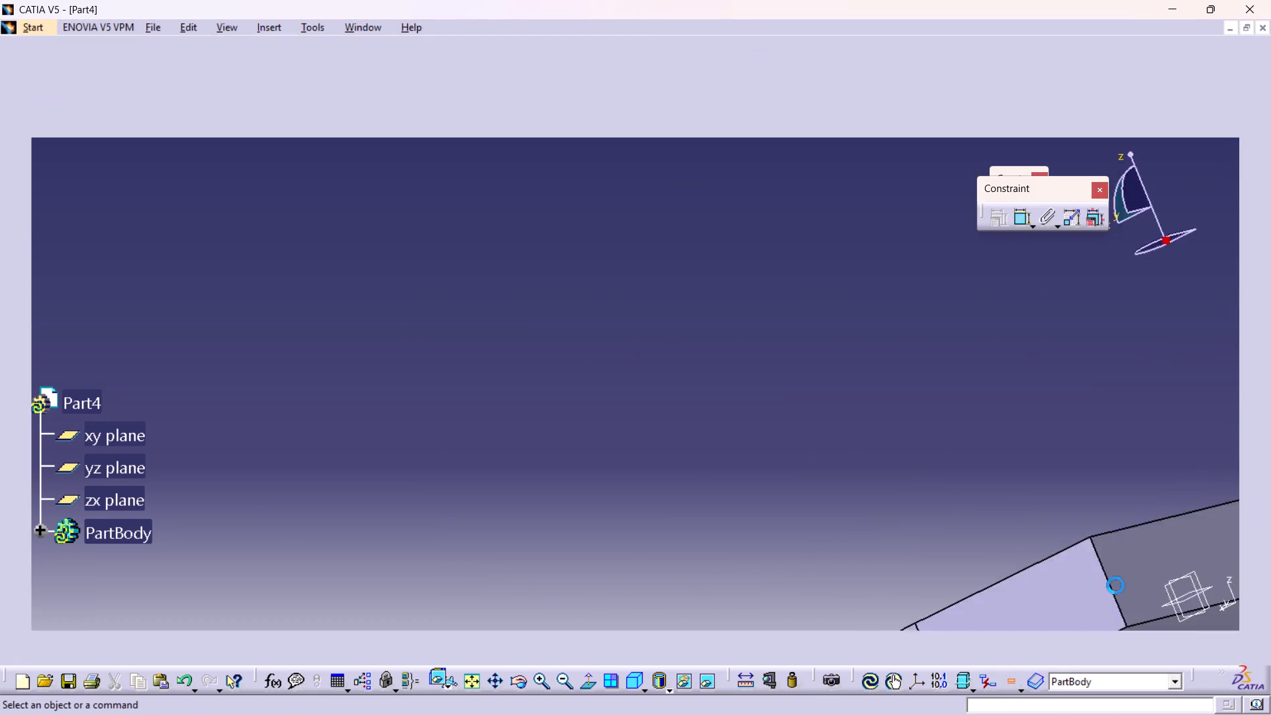
# Sketch a circle above the plate with its centre on the sketch's vertical axis.
pyautogui.moveTo(931, 526); pyautogui.dragTo(667, 410, button='middle')
pyautogui.moveTo(667, 410); pyautogui.dragTo(667, 412, button='middle')
pyautogui.rightClick(667, 412)
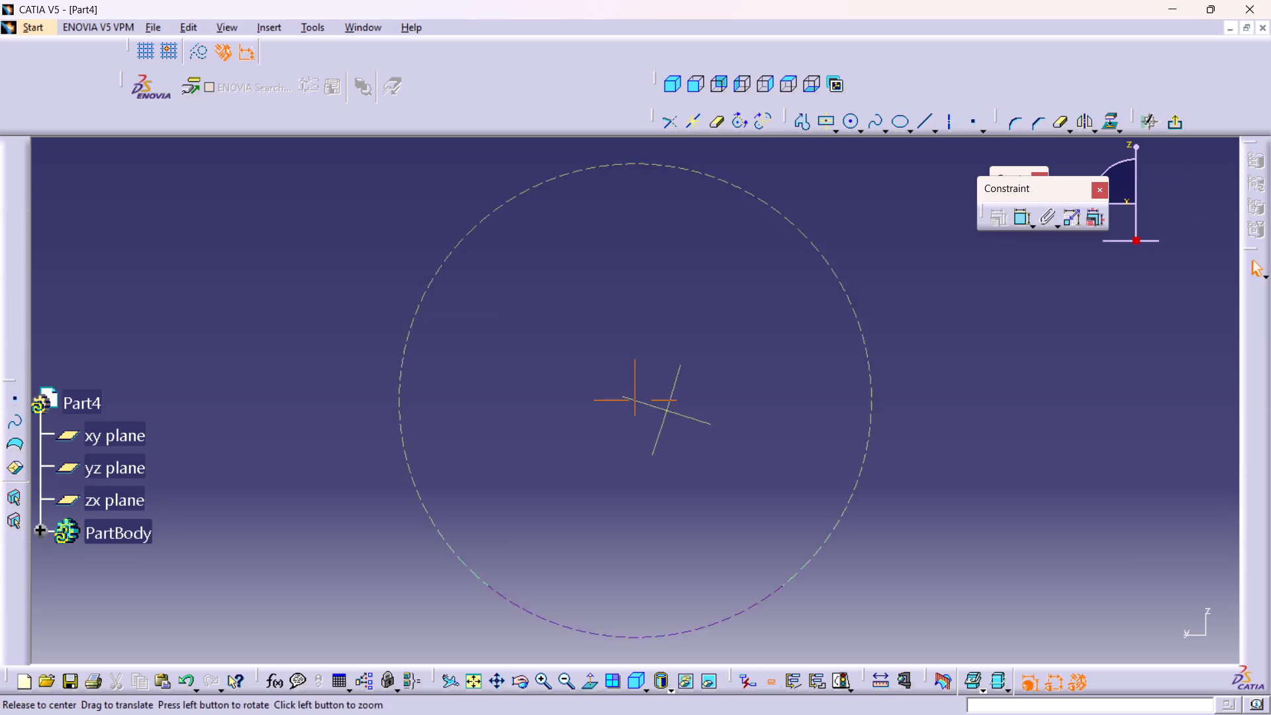
pyautogui.moveTo(667, 412); pyautogui.dragTo(791, 622, button='middle')
pyautogui.moveTo(840, 595); pyautogui.dragTo(505, 573, button='middle')
pyautogui.scroll(1, 505, 573)
pyautogui.moveTo(754, 535); pyautogui.dragTo(755, 535, button='middle')
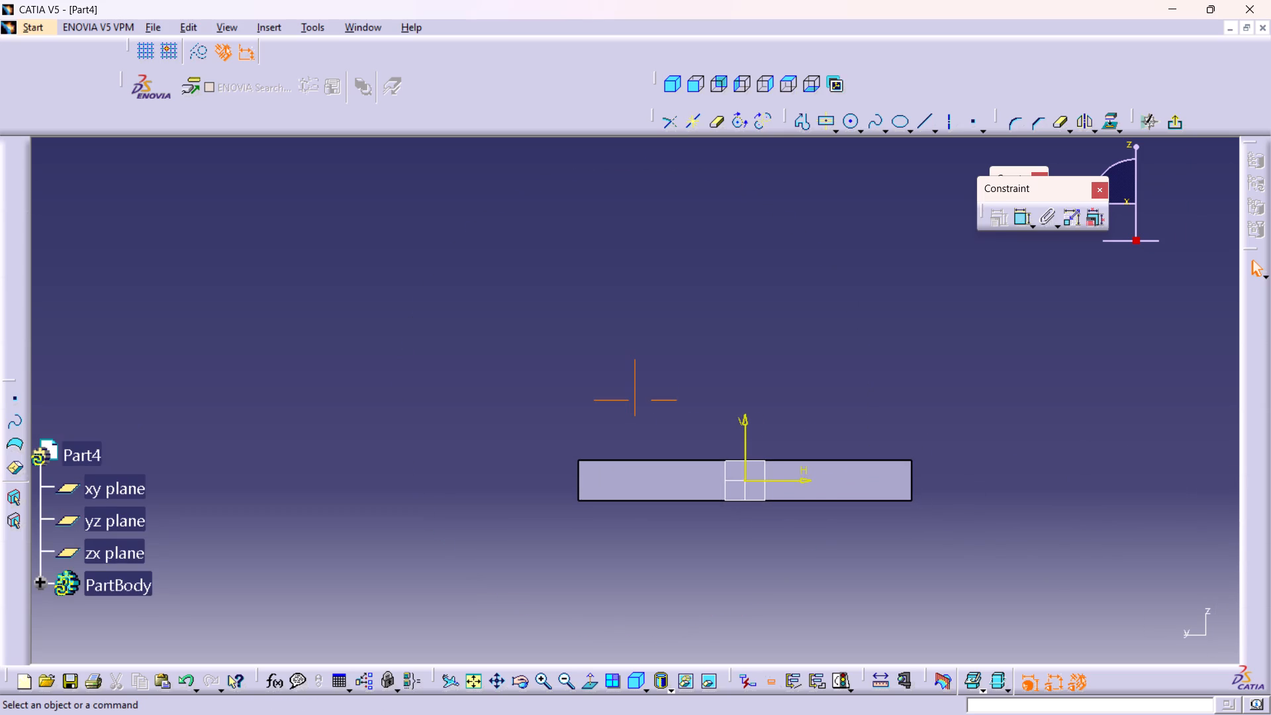
pyautogui.moveTo(755, 535); pyautogui.dragTo(752, 460, button='middle')
pyautogui.rightClick(755, 533)
pyautogui.moveTo(942, 567); pyautogui.dragTo(736, 565, button='middle')
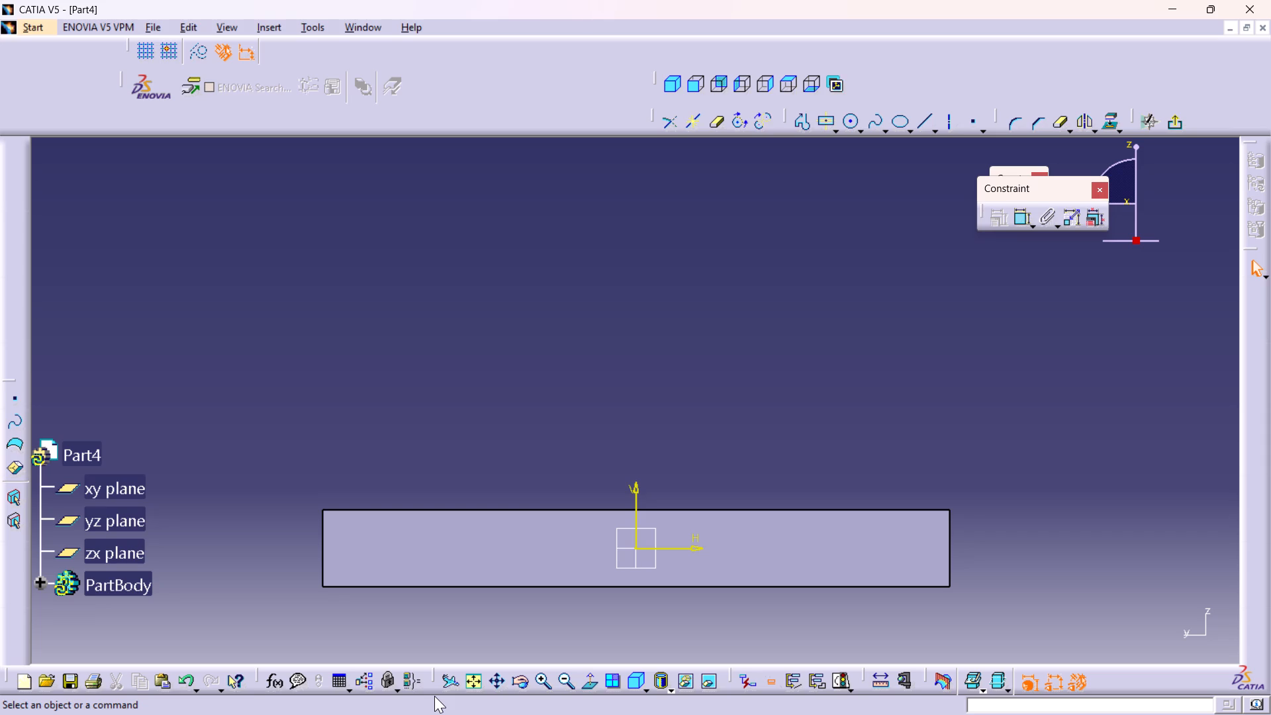
pyautogui.moveTo(631, 370); pyautogui.dragTo(638, 405, button='middle')
pyautogui.rightClick(631, 370)
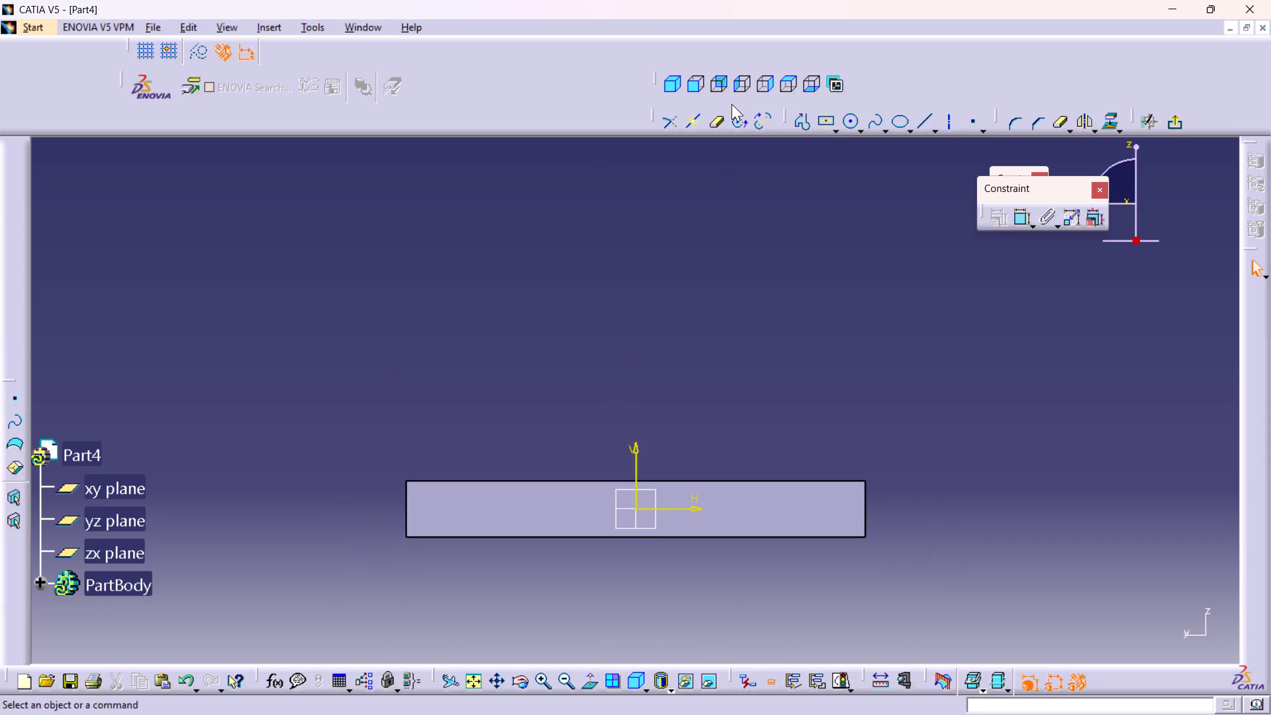
pyautogui.doubleClick(846, 124)
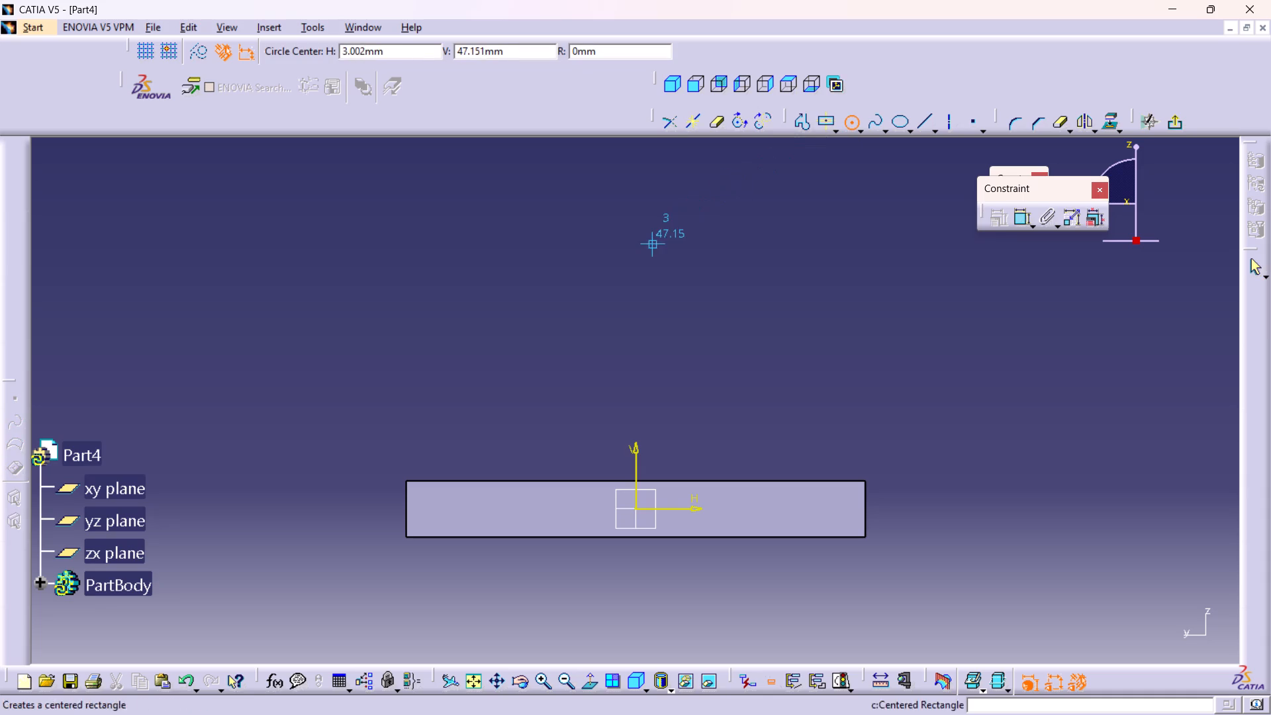
pyautogui.click(637, 204)
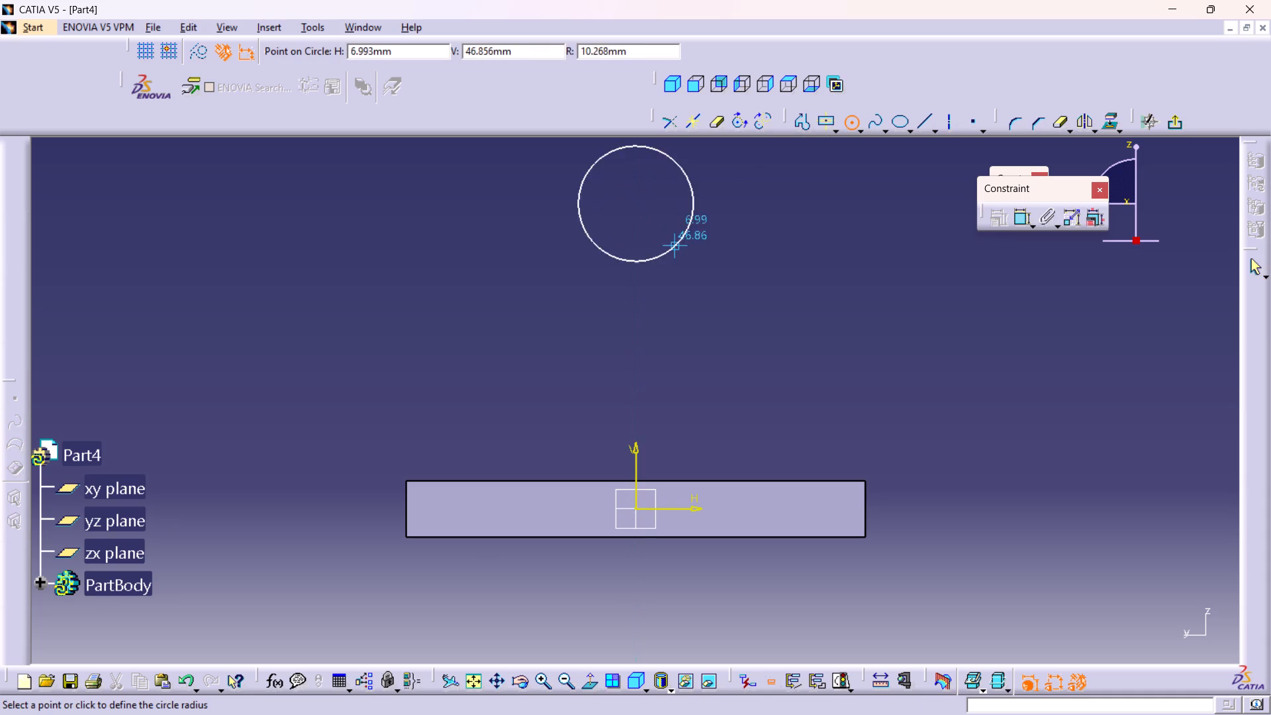
pyautogui.click(699, 273)
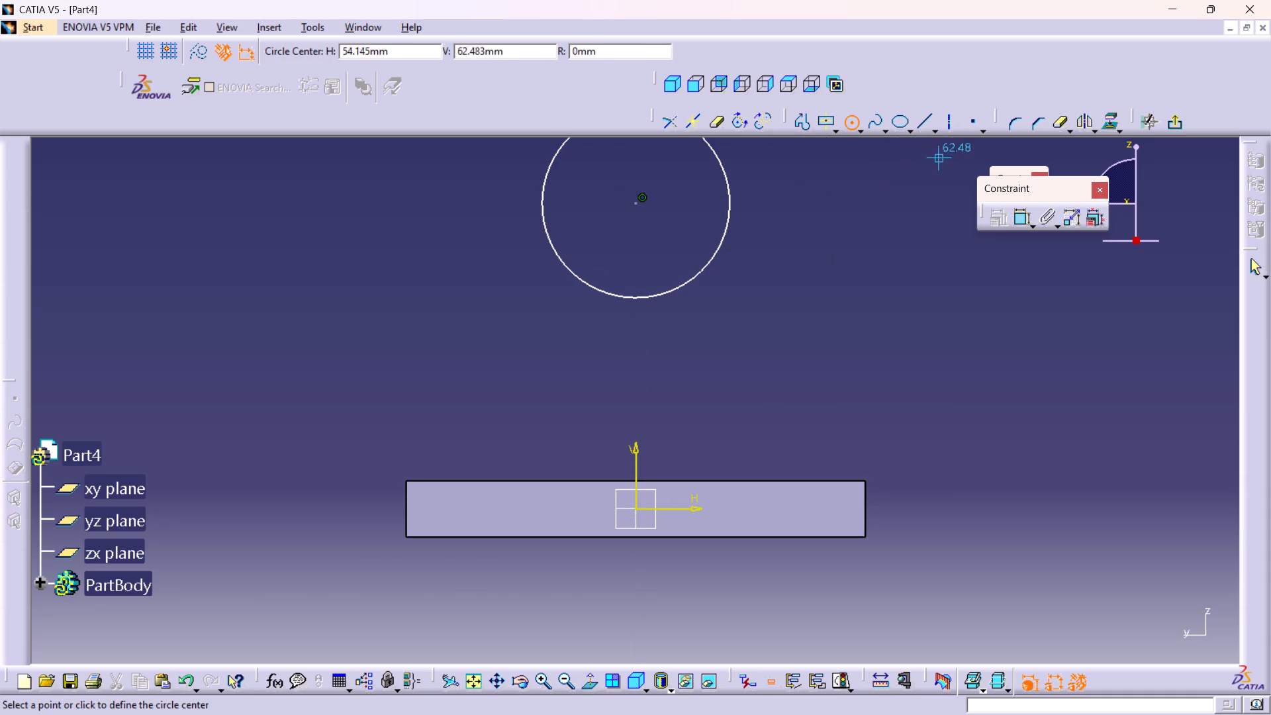
# Sketch two separate slanted lines, about 47 and 48 mm long, between the plate's upper corners and either side of the circle.
pyautogui.doubleClick(1019, 223)
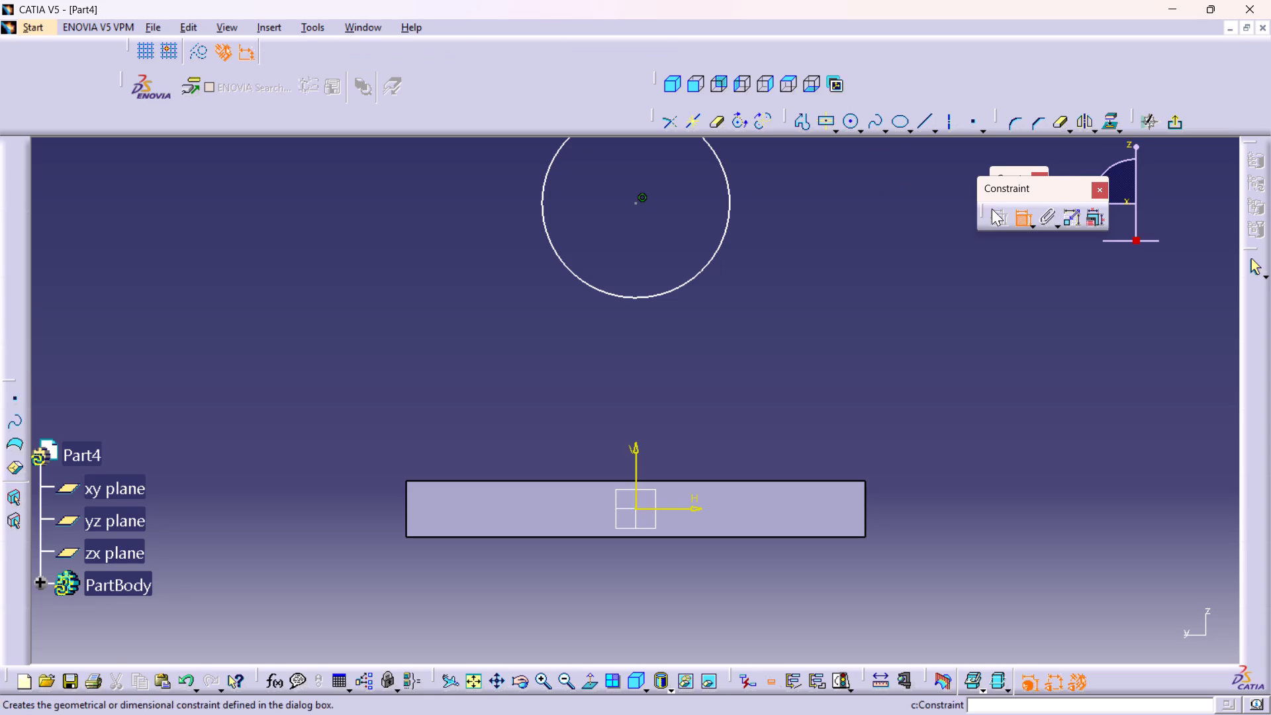
pyautogui.doubleClick(807, 131)
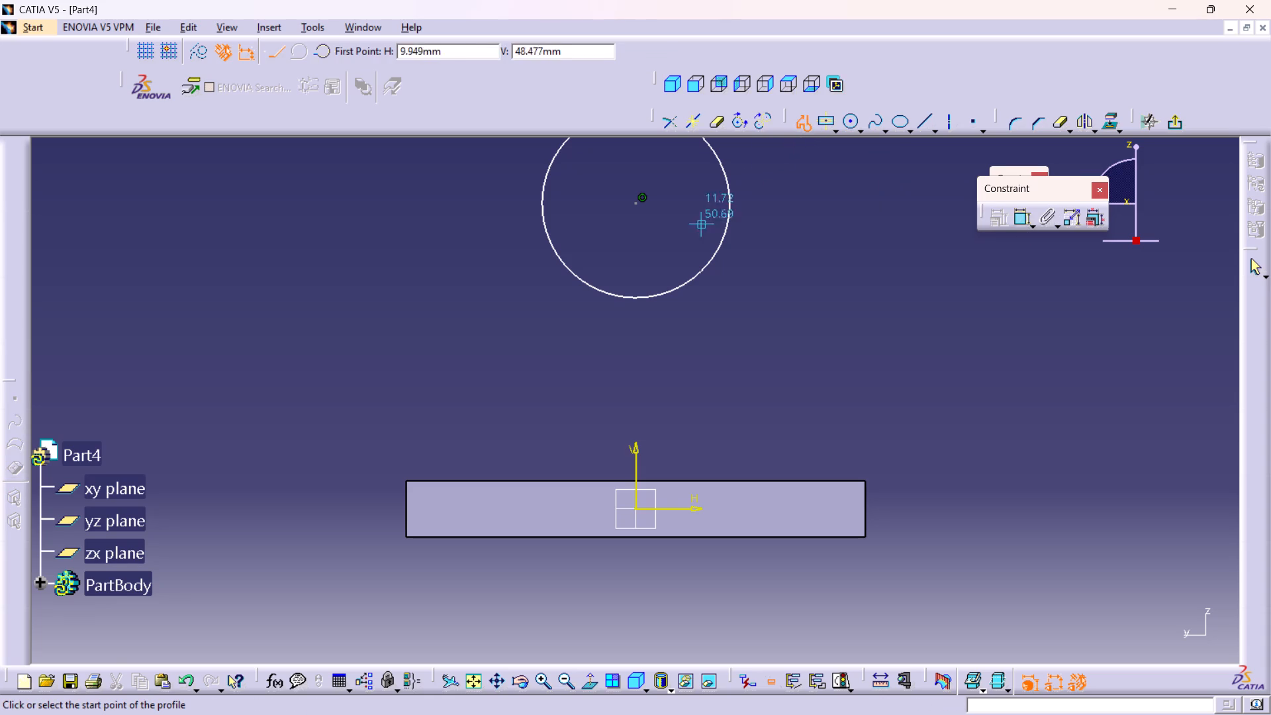
pyautogui.click(404, 459)
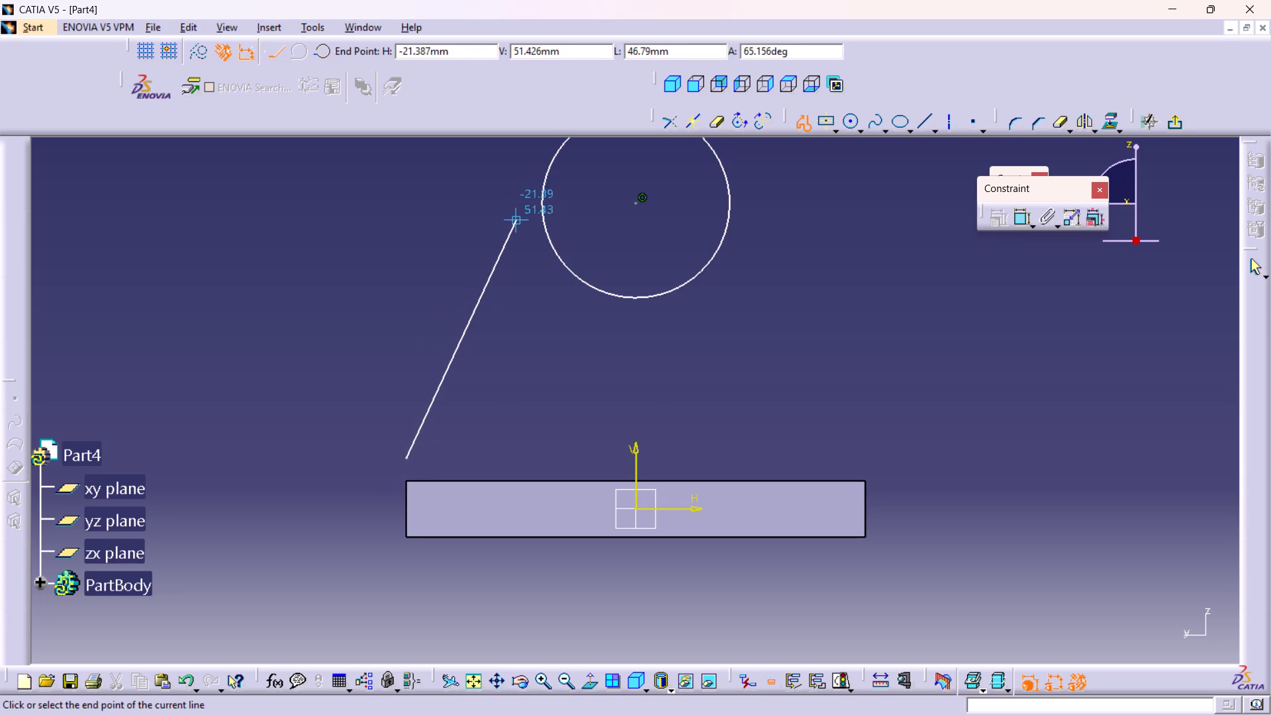
pyautogui.click(517, 220)
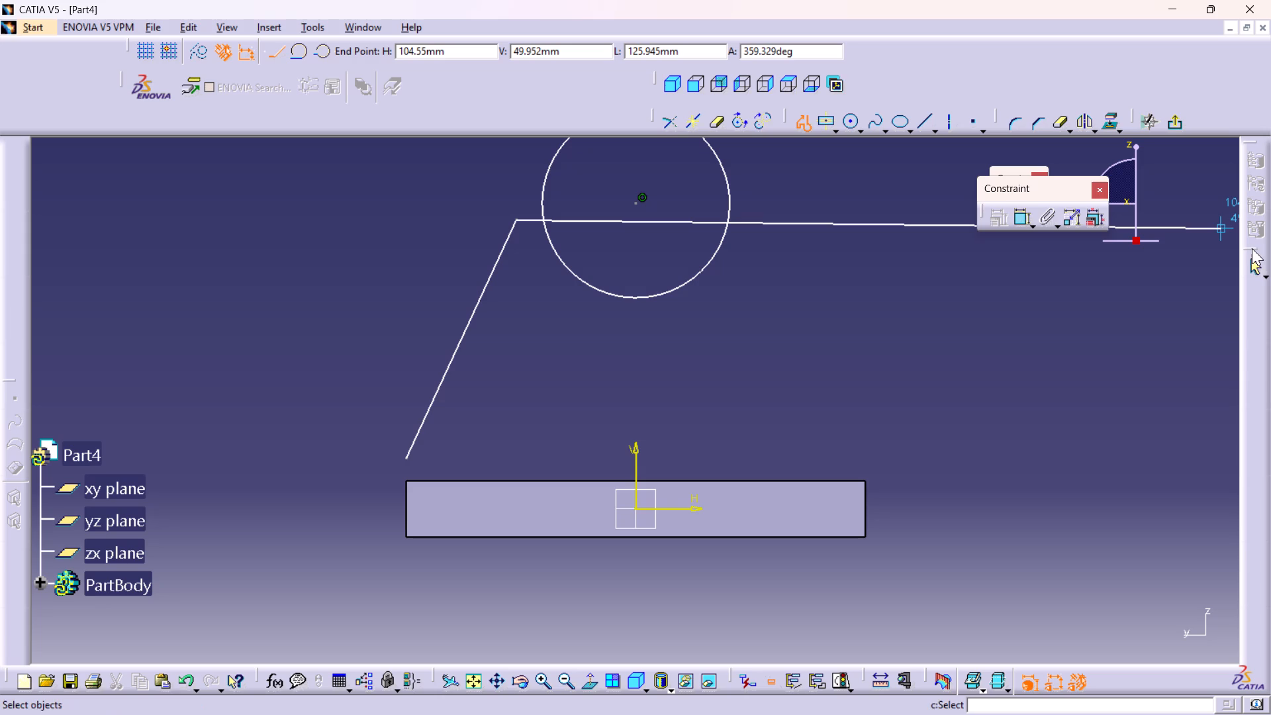
pyautogui.click(1254, 268)
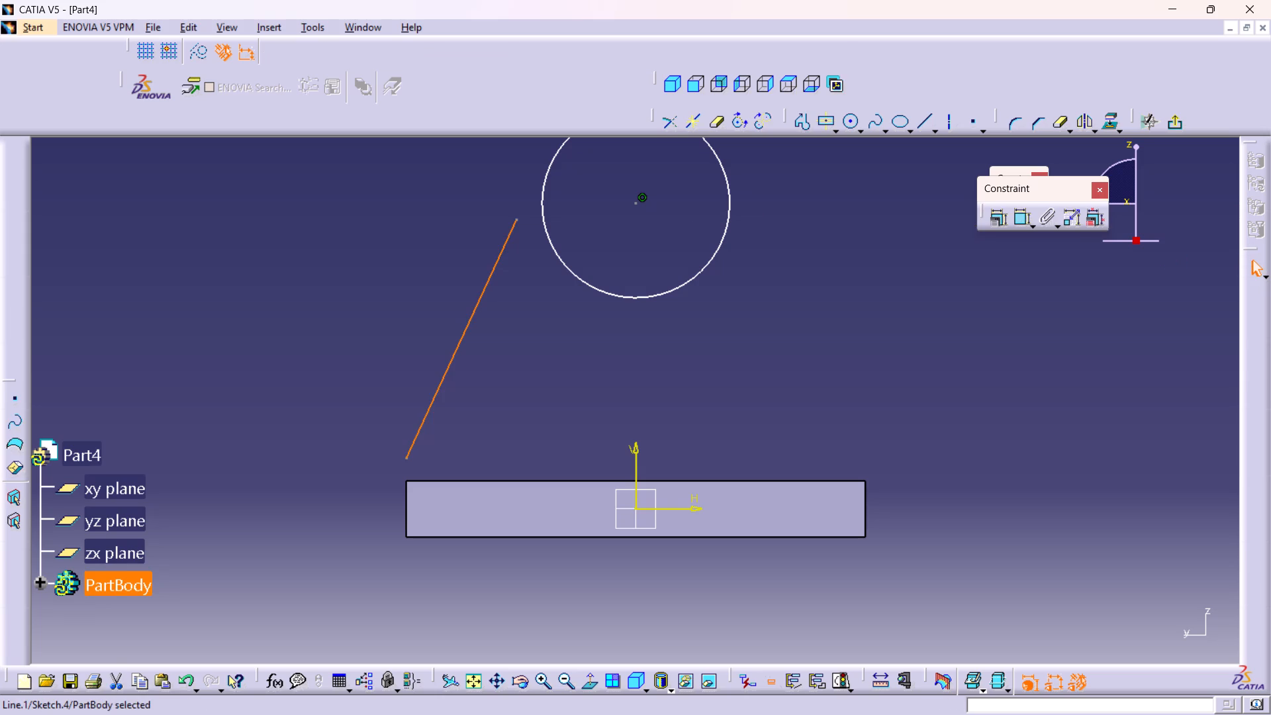
pyautogui.click(876, 158)
pyautogui.doubleClick(804, 124)
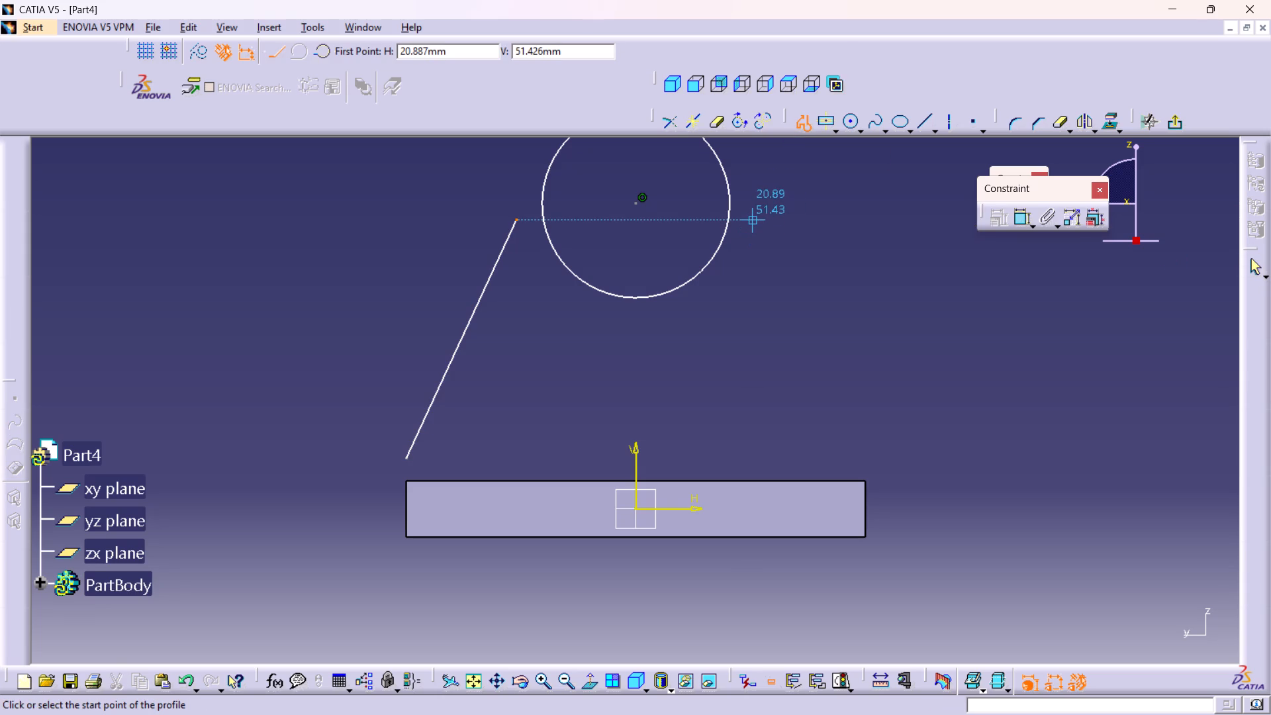
pyautogui.click(749, 222)
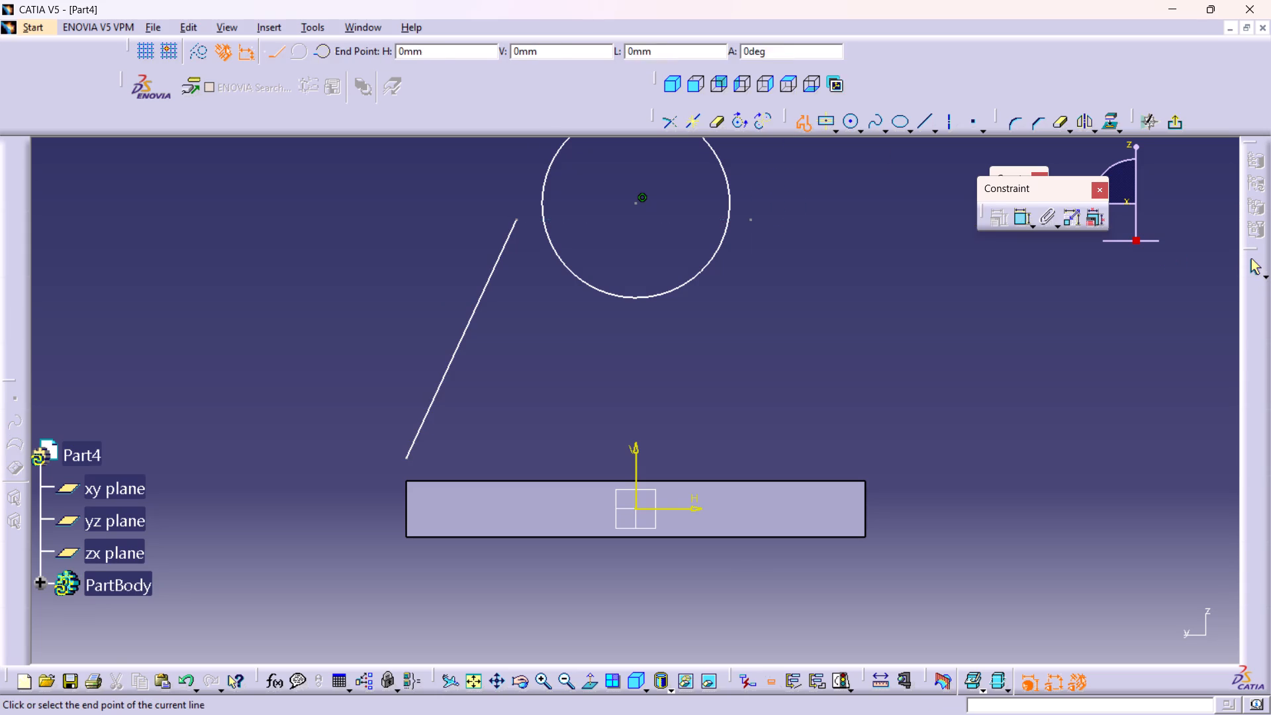
pyautogui.click(861, 468)
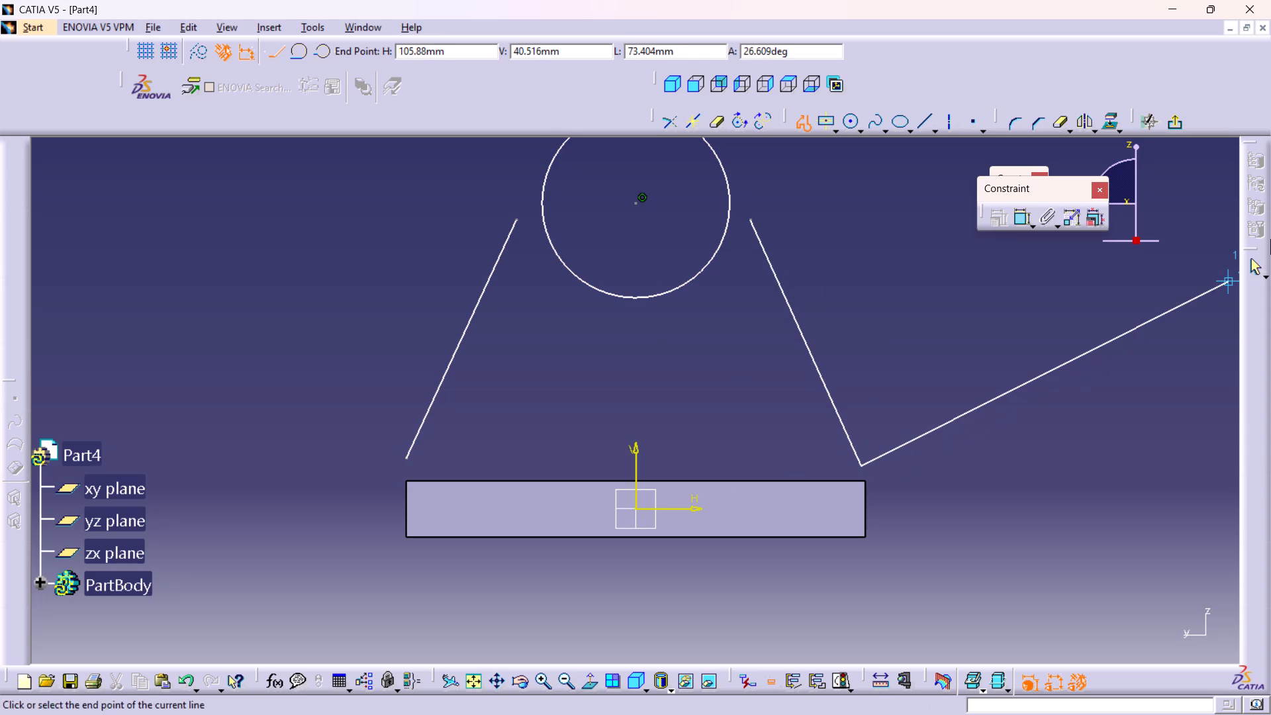
pyautogui.click(1252, 269)
pyautogui.click(813, 289)
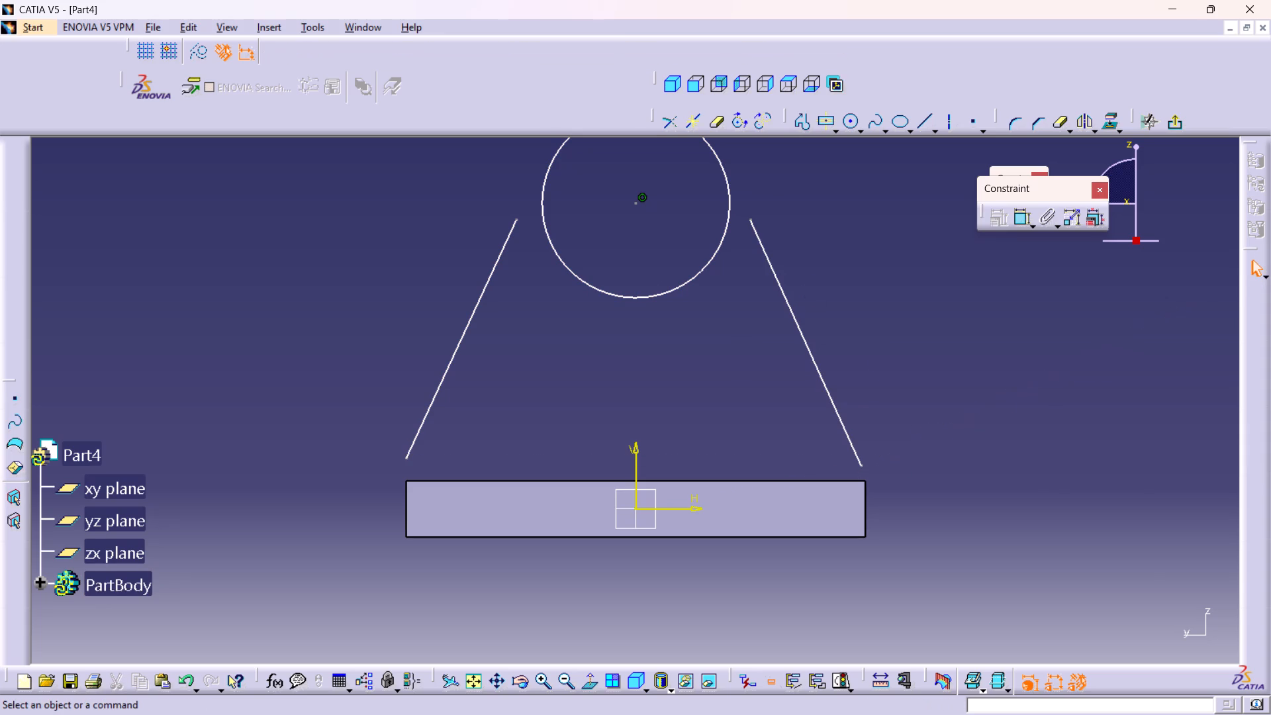
# Make the lower endpoints of both slanted lines coincident with the plate's upper corners.
pyautogui.doubleClick(1025, 220)
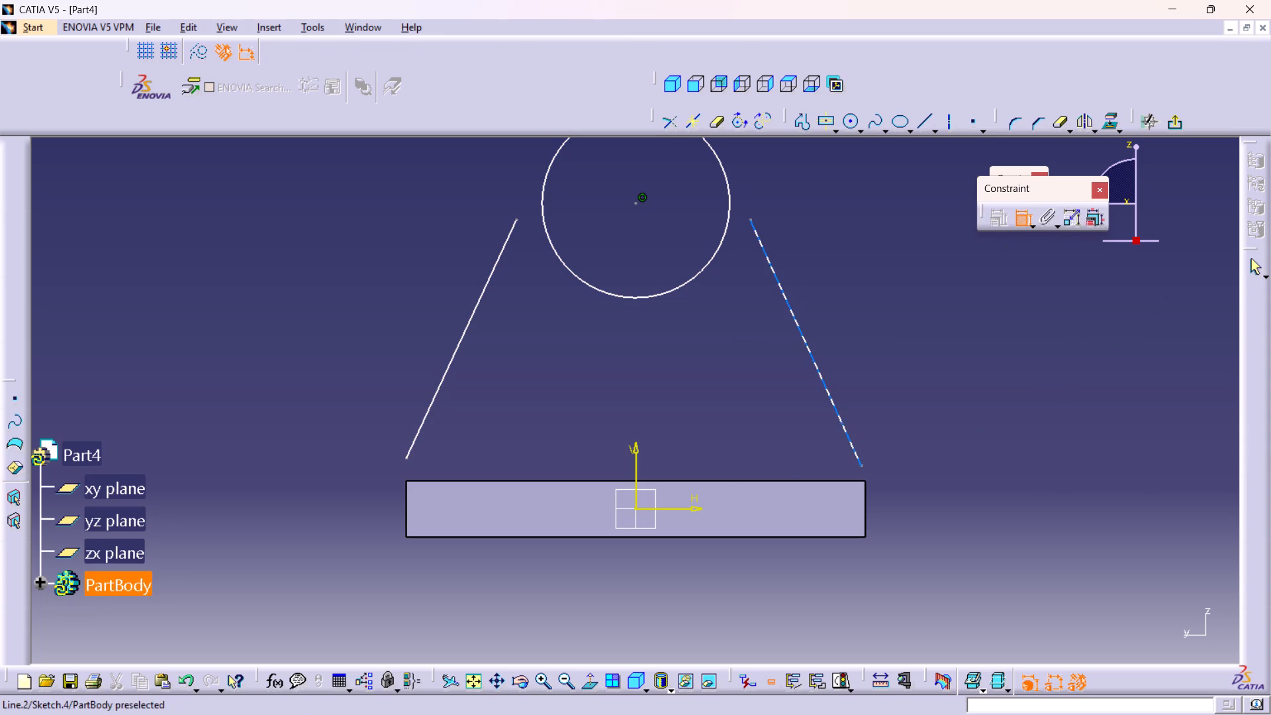
pyautogui.click(408, 457)
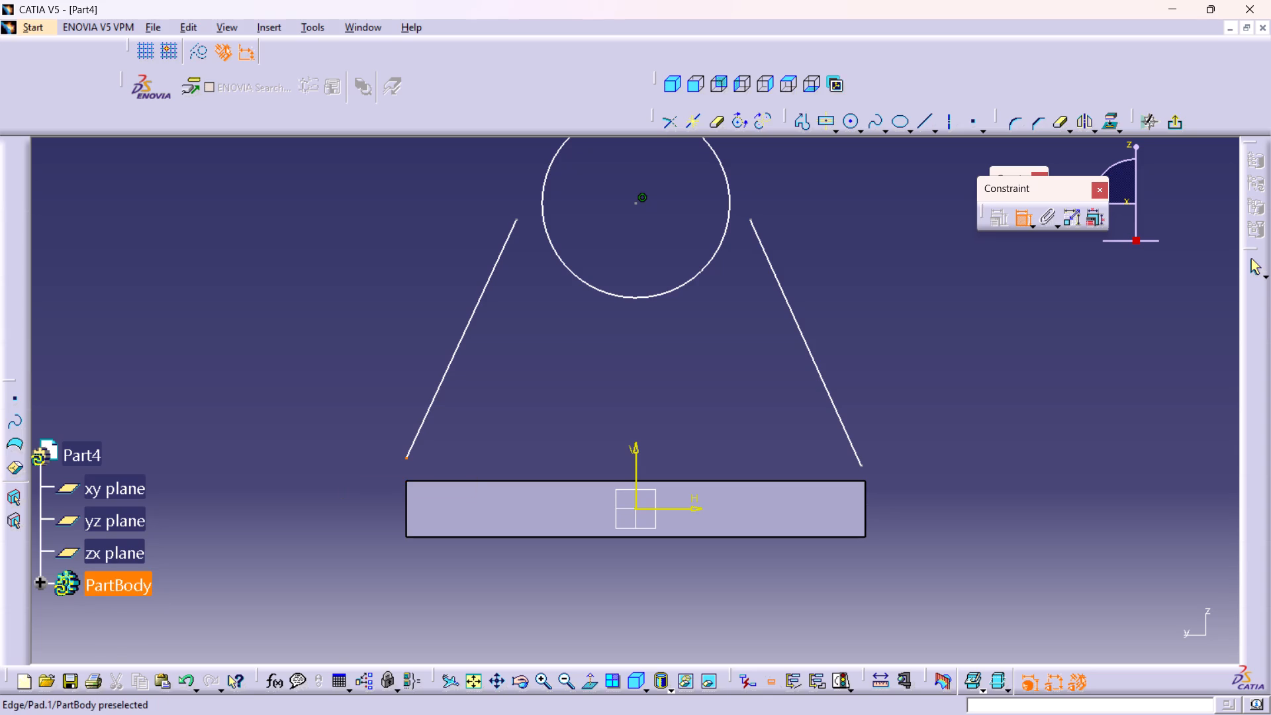
pyautogui.click(406, 481)
pyautogui.rightClick(310, 485)
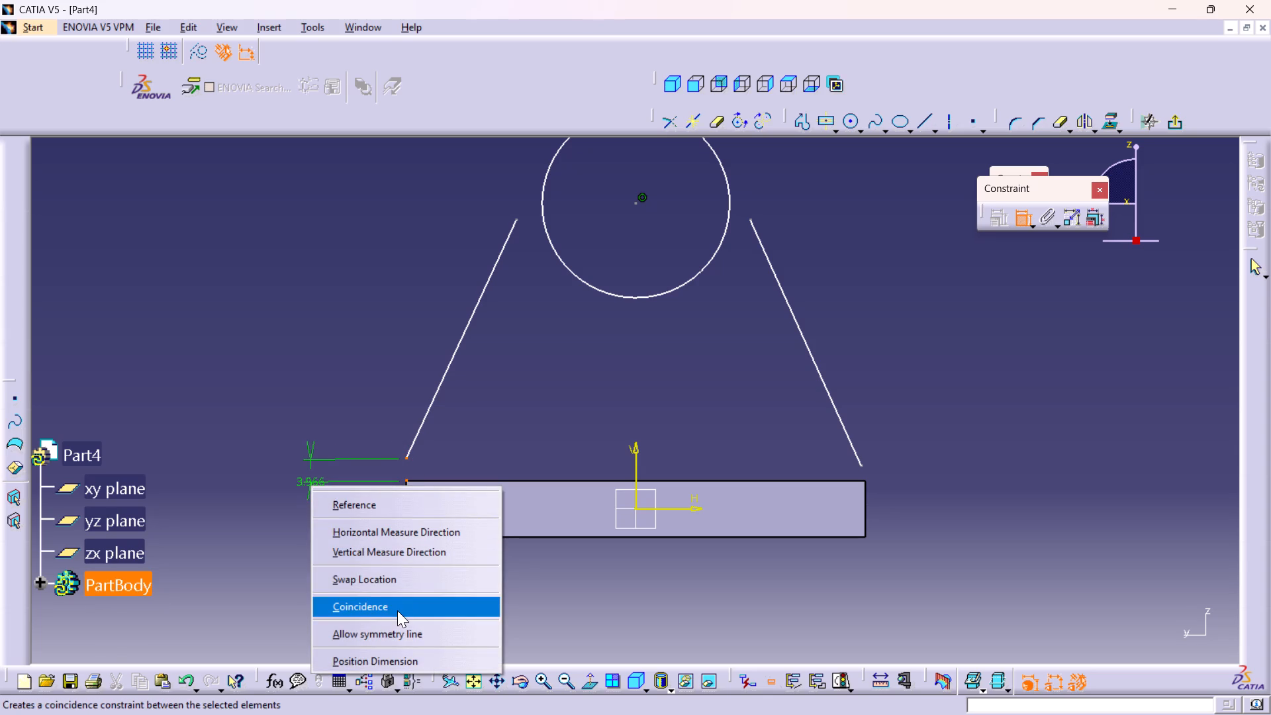
pyautogui.click(397, 610)
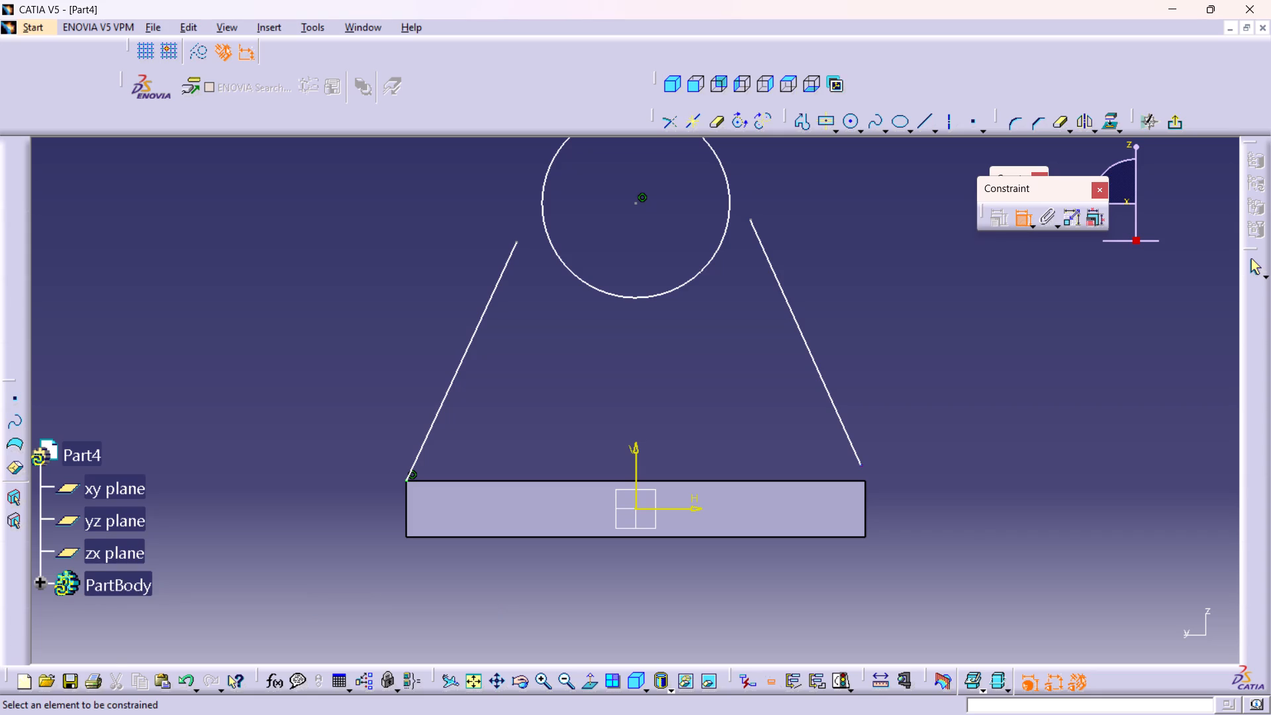
pyautogui.click(863, 463)
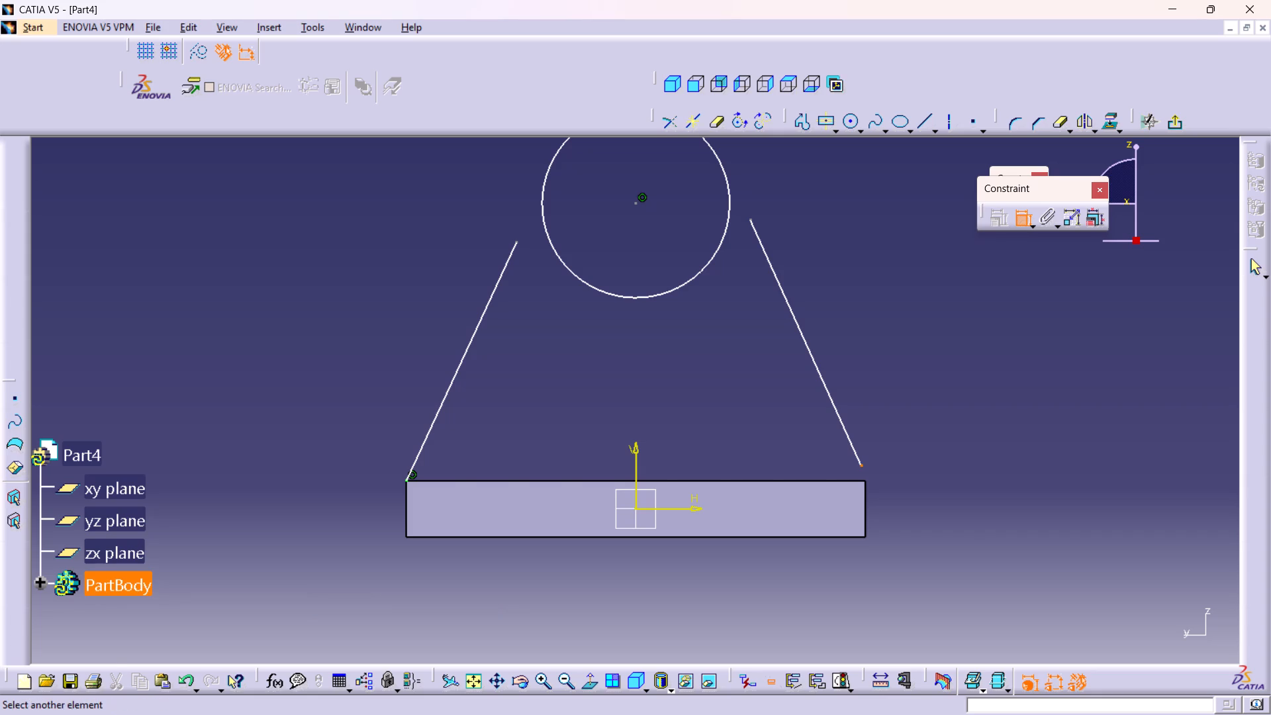
pyautogui.click(867, 479)
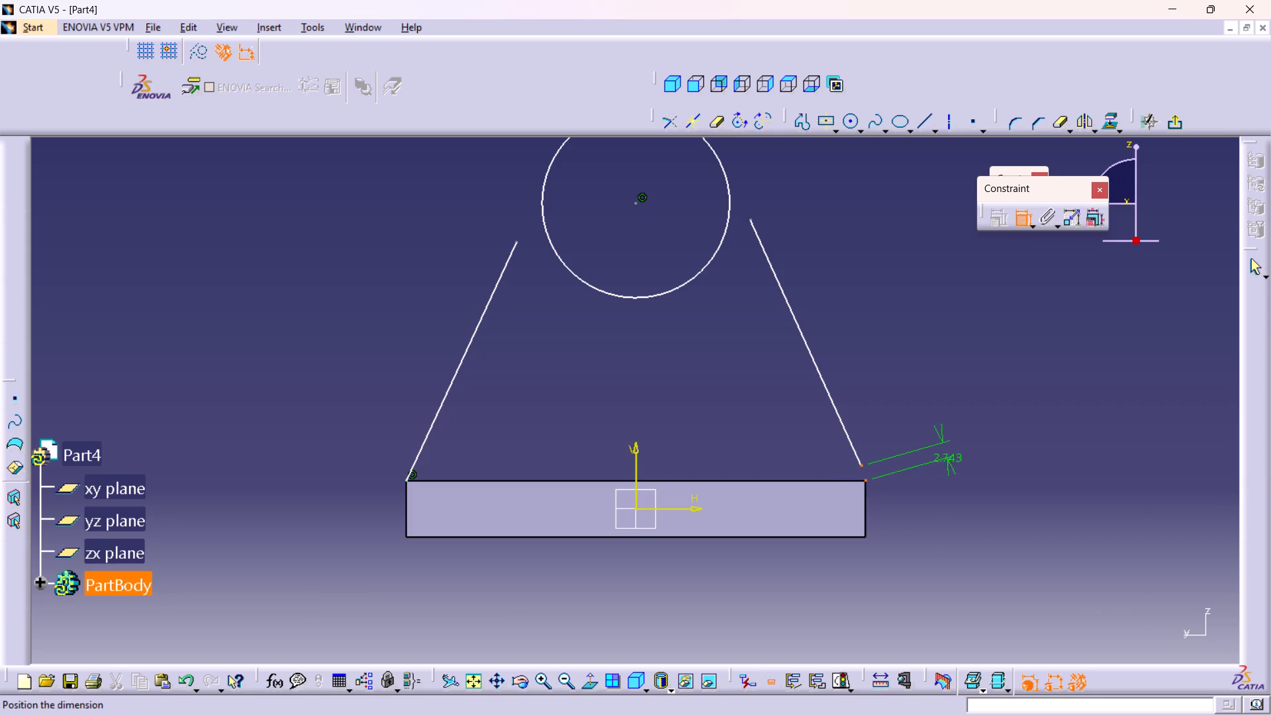
pyautogui.rightClick(949, 461)
pyautogui.click(1005, 583)
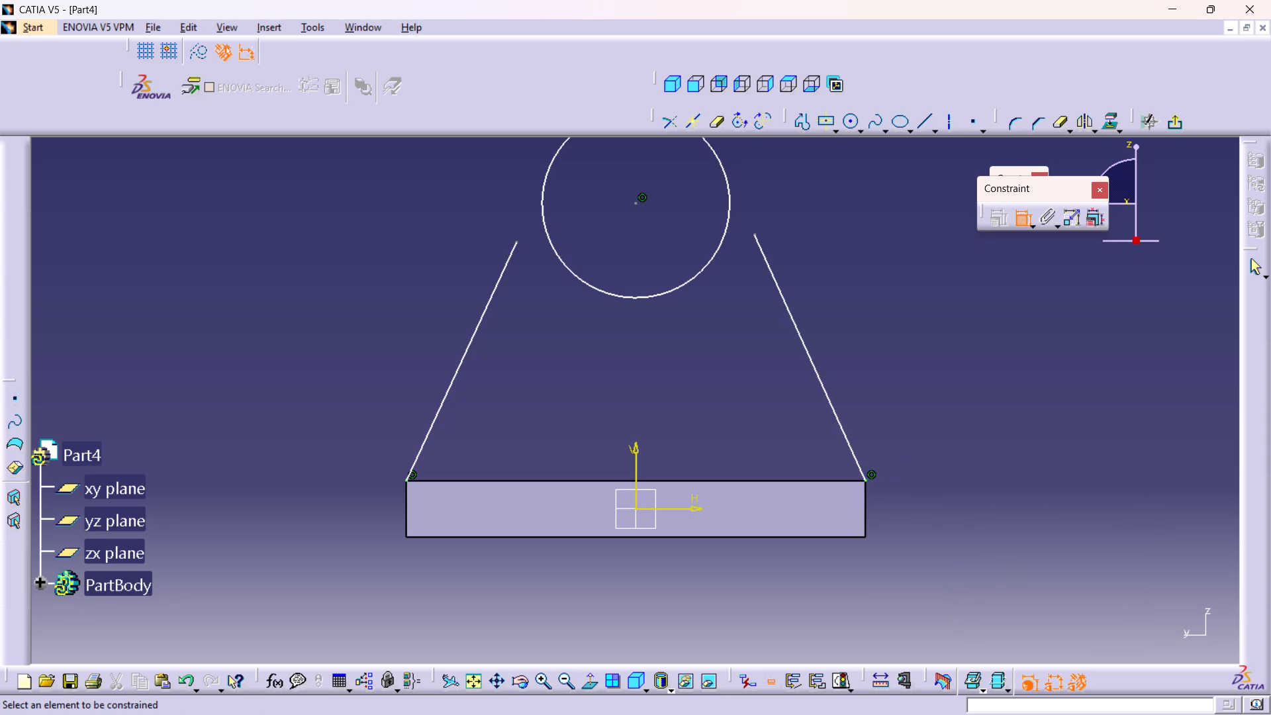
# Make the upper endpoints of both slanted lines coincident with the circle.
pyautogui.moveTo(688, 384); pyautogui.dragTo(688, 450, button='middle')
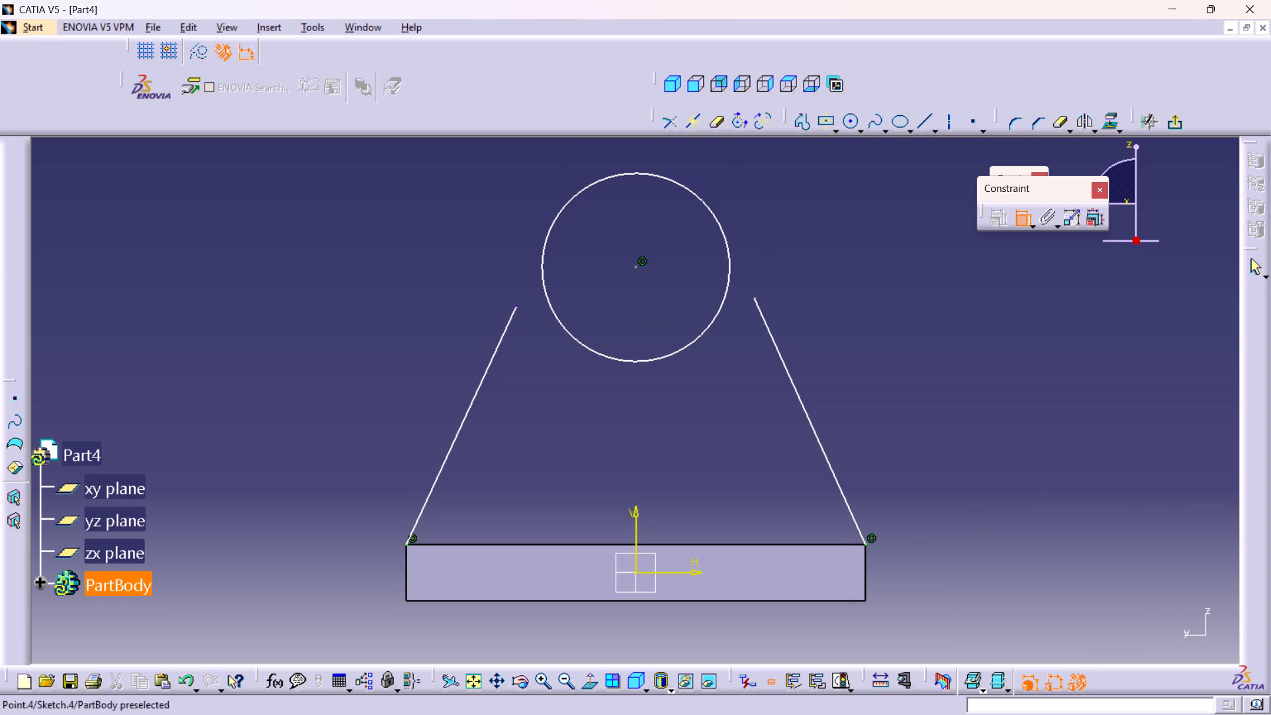
pyautogui.click(517, 307)
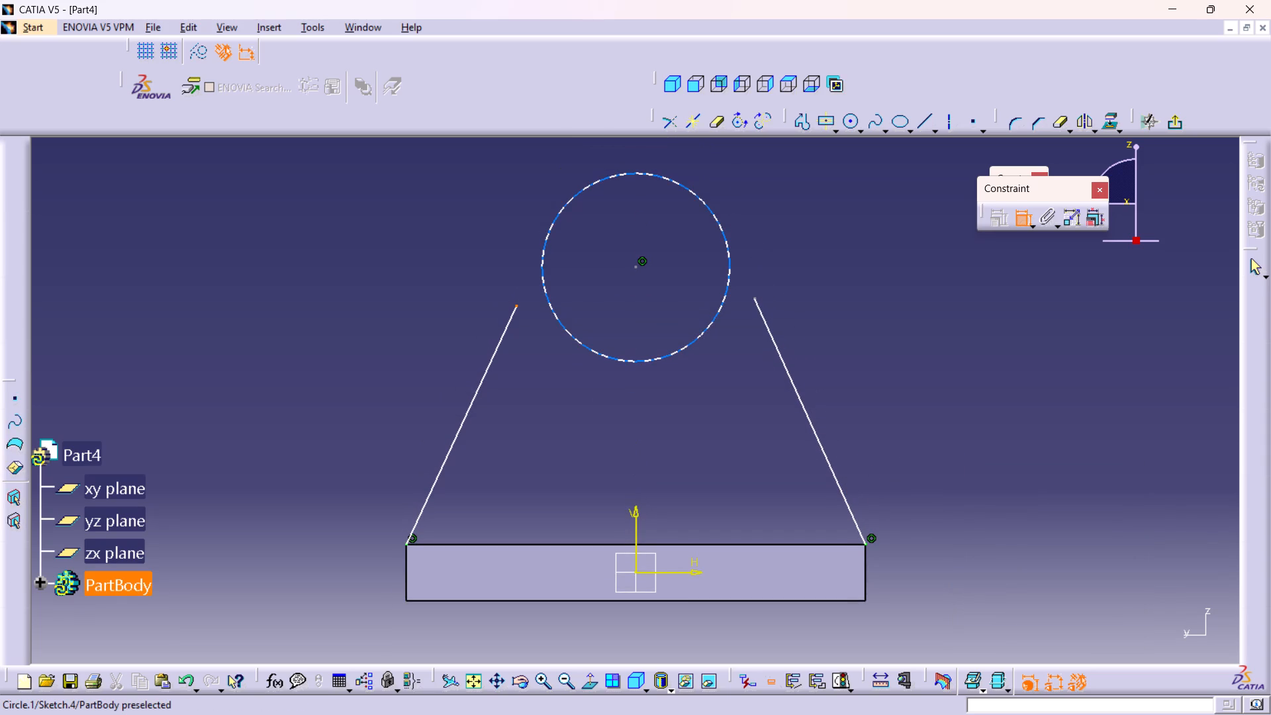
pyautogui.click(545, 277)
pyautogui.rightClick(500, 273)
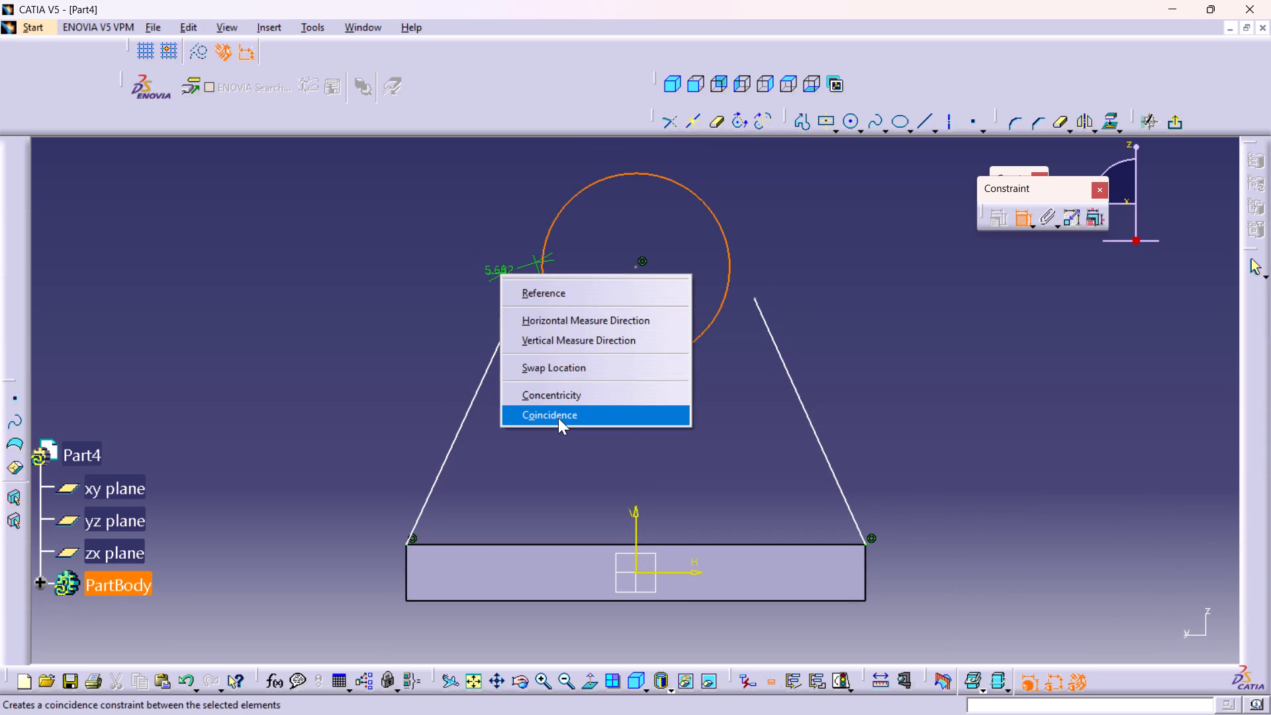
pyautogui.click(558, 418)
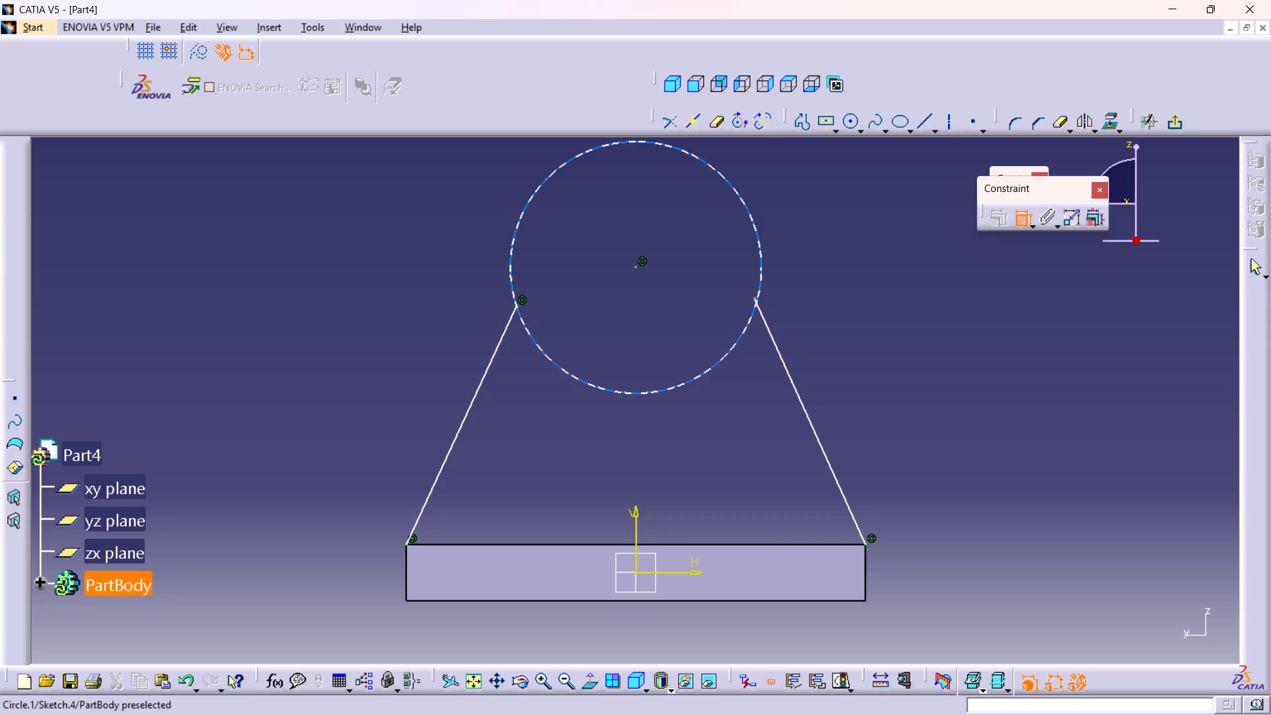
pyautogui.moveTo(751, 305); pyautogui.dragTo(726, 206, button='middle')
pyautogui.rightClick(751, 305)
pyautogui.moveTo(833, 205); pyautogui.dragTo(696, 389, button='middle')
pyautogui.moveTo(716, 366); pyautogui.dragTo(710, 296, button='middle')
pyautogui.rightClick(716, 366)
pyautogui.moveTo(800, 279); pyautogui.dragTo(678, 358, button='middle')
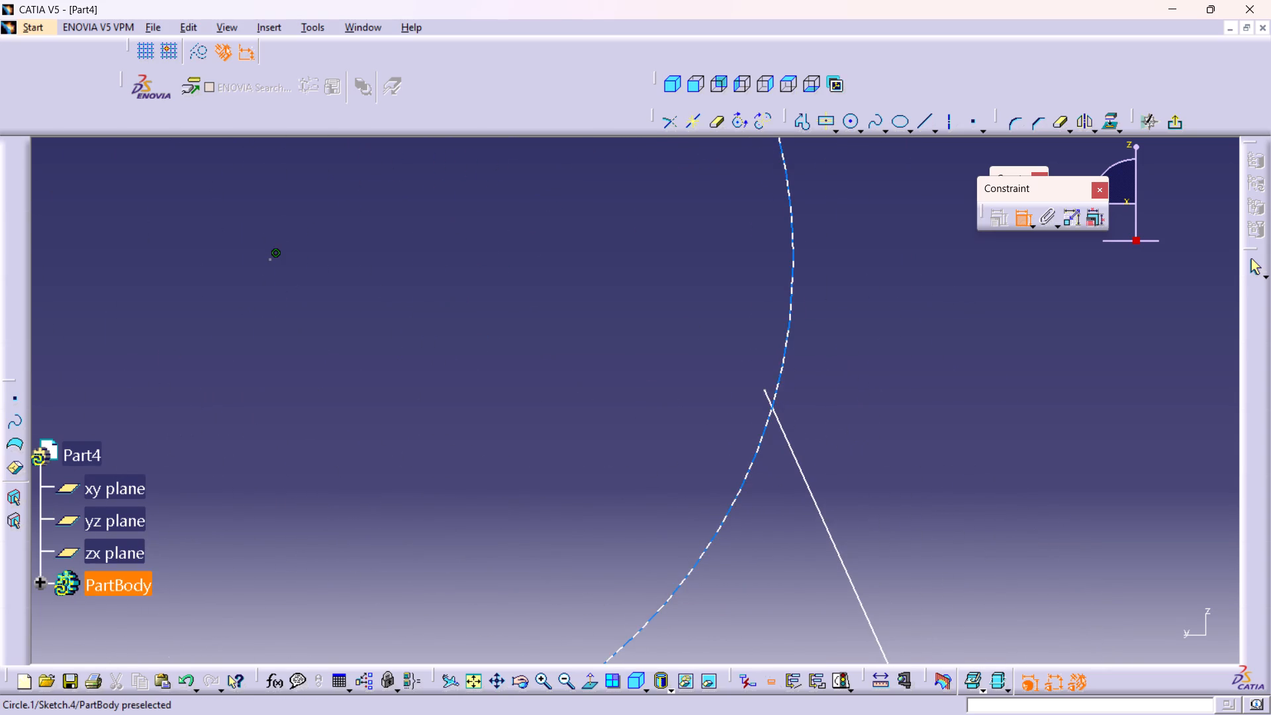
pyautogui.click(765, 390)
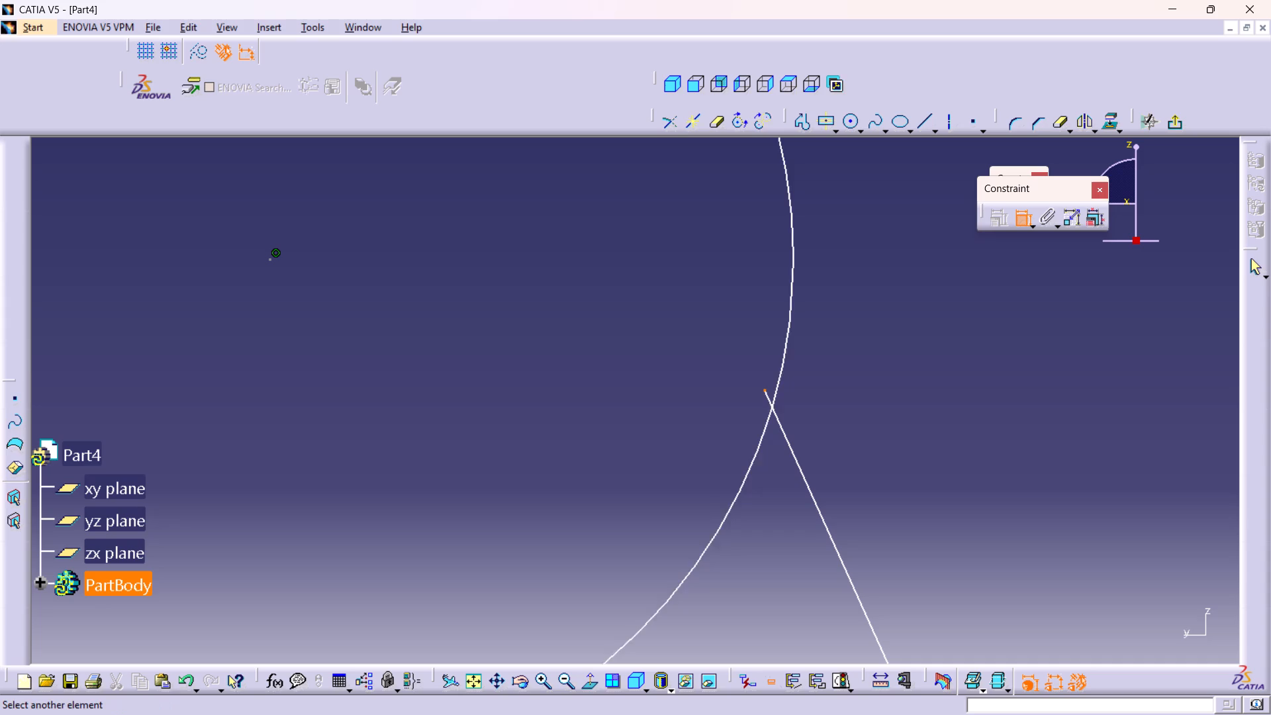
pyautogui.click(786, 352)
pyautogui.moveTo(918, 356); pyautogui.dragTo(910, 392, button='right')
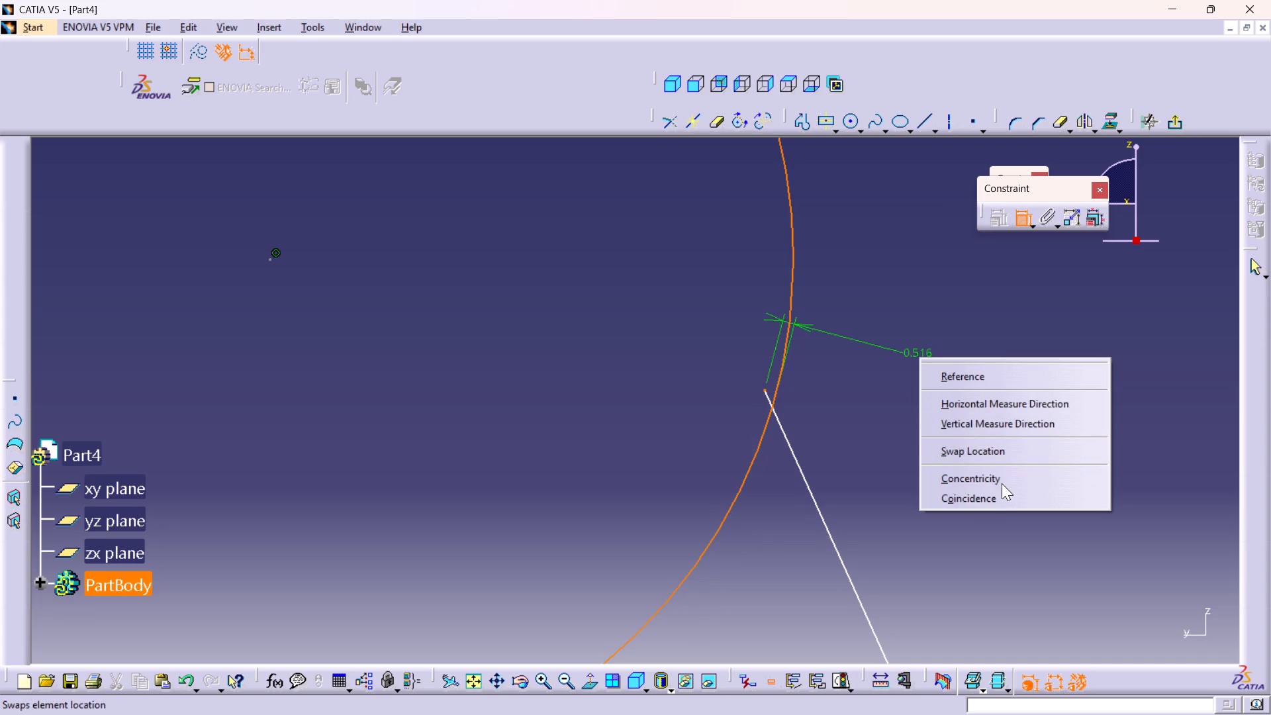
pyautogui.click(990, 499)
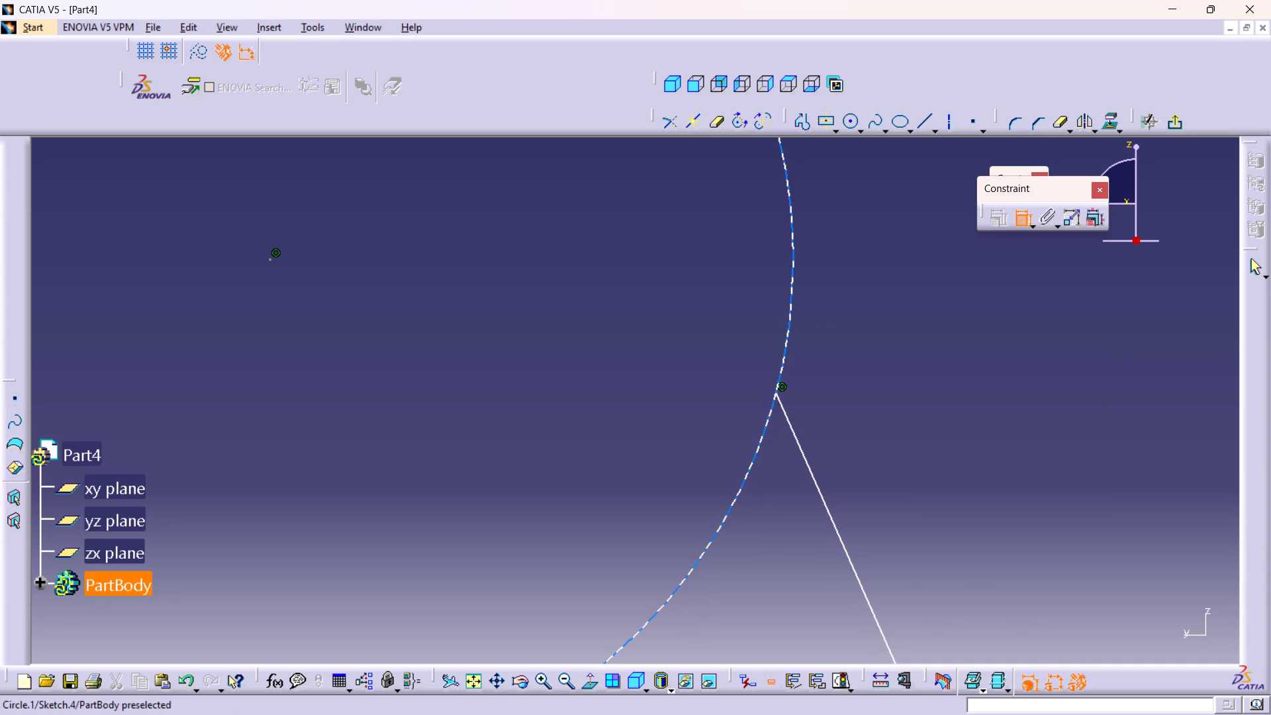
# Dimension the circle above the plate with a diameter of 22 mm.
pyautogui.click(795, 305)
pyautogui.click(866, 286)
pyautogui.doubleClick(871, 285)
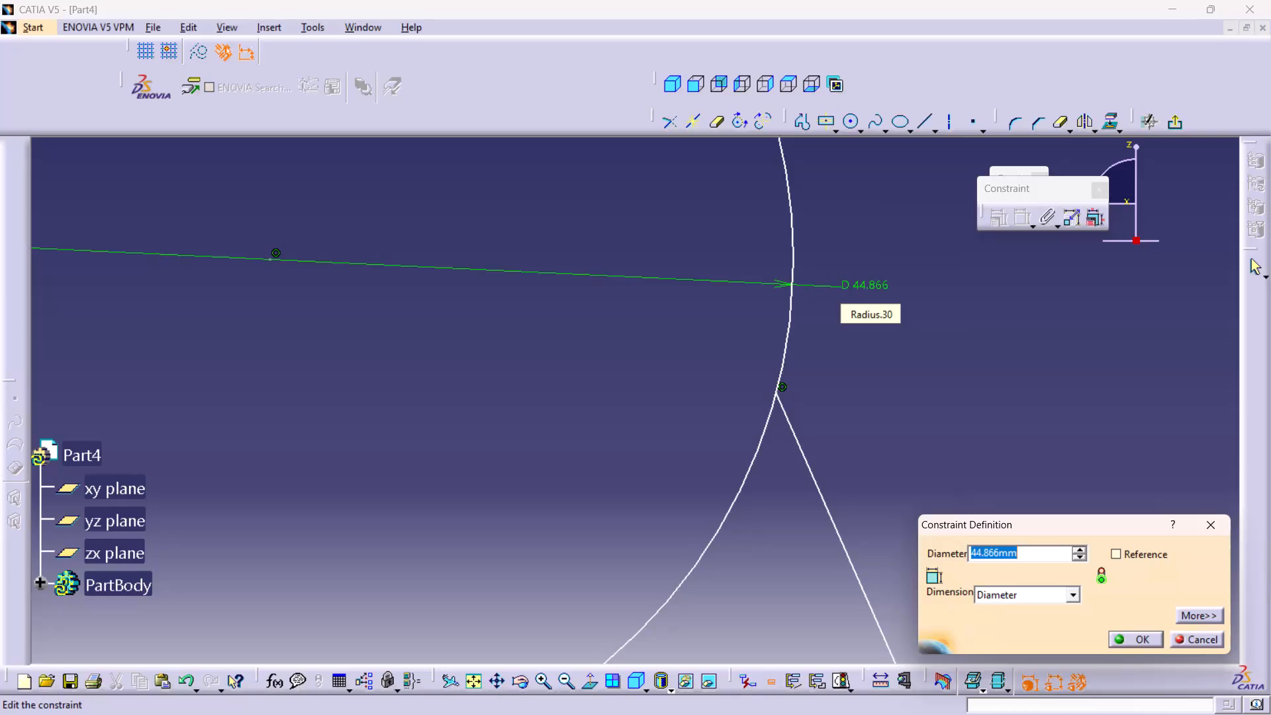
pyautogui.write('22')
pyautogui.press('Return')
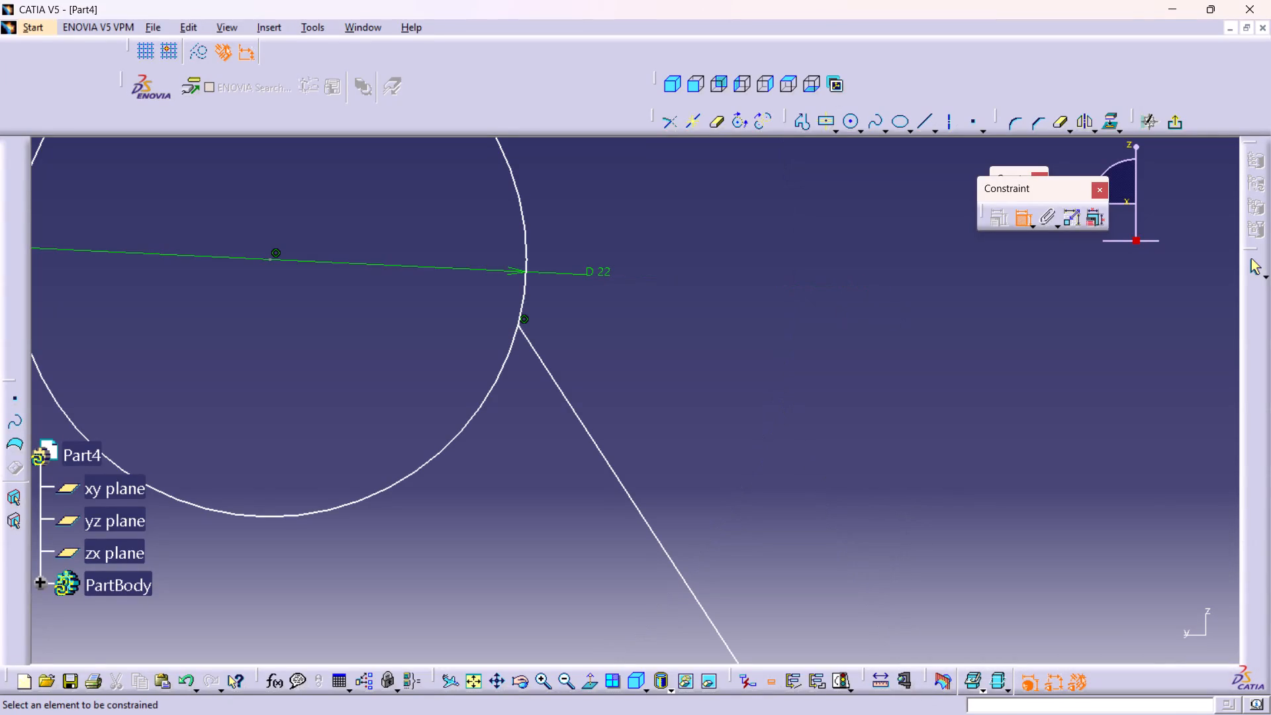
# Make both slanted lines tangent to the 22 mm circle.
pyautogui.moveTo(697, 431); pyautogui.dragTo(753, 577, button='middle')
pyautogui.rightClick(697, 431)
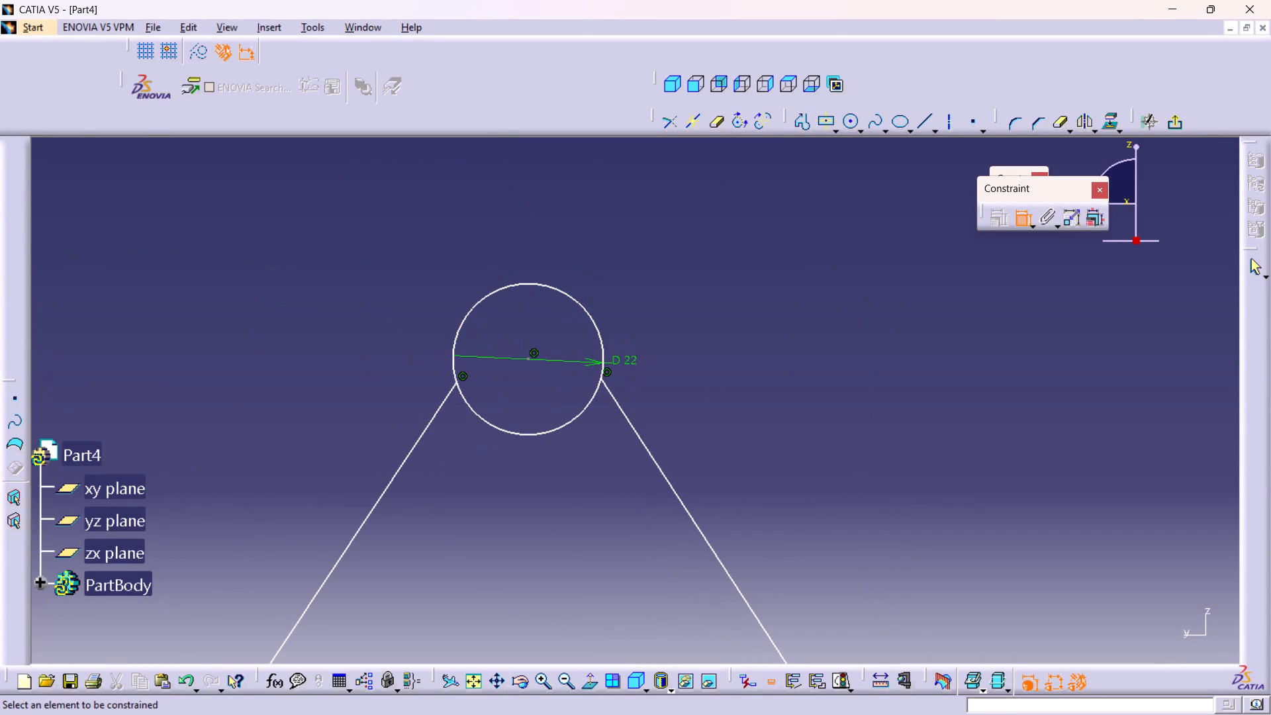
pyautogui.moveTo(634, 500); pyautogui.dragTo(714, 387, button='middle')
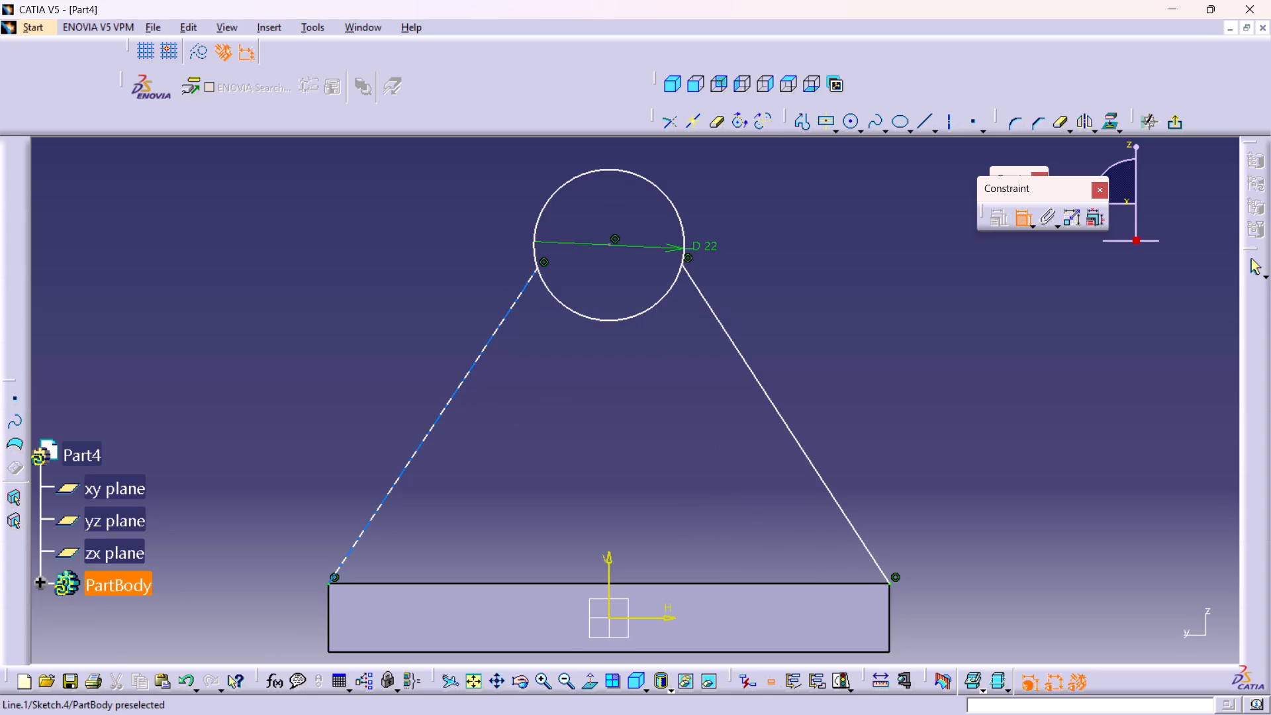
pyautogui.click(524, 296)
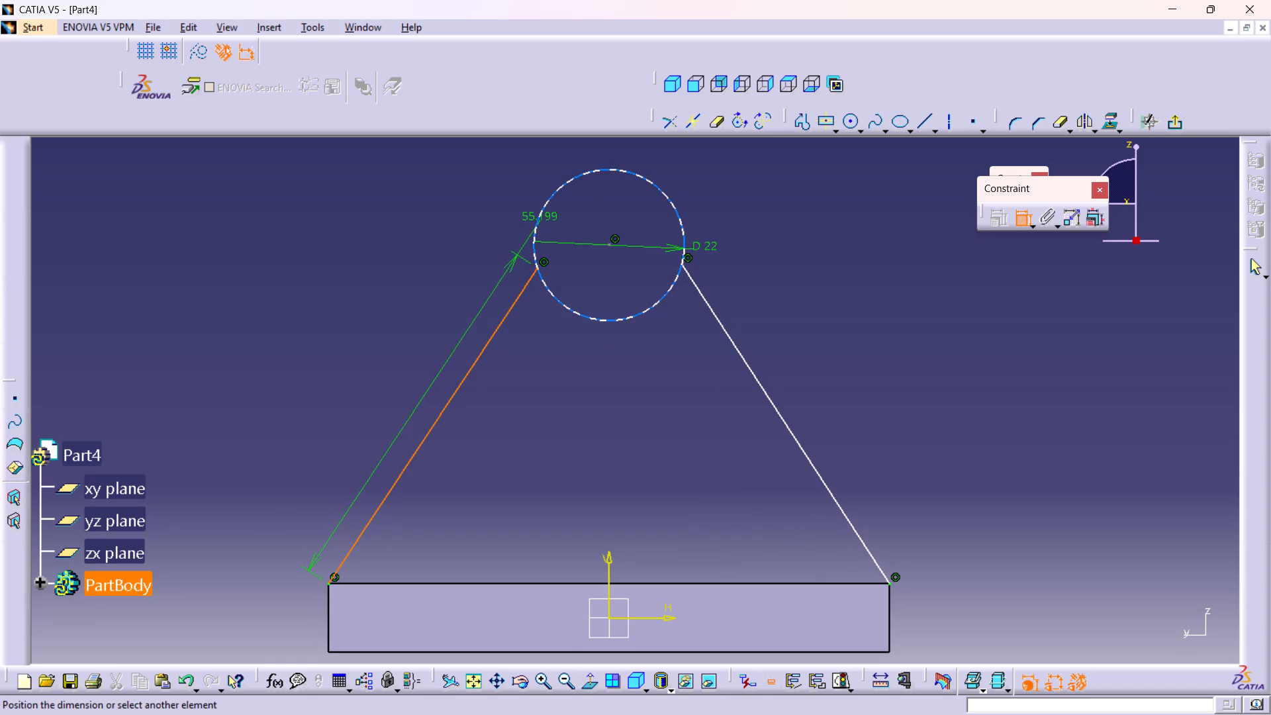
pyautogui.click(541, 220)
pyautogui.rightClick(479, 207)
pyautogui.click(531, 283)
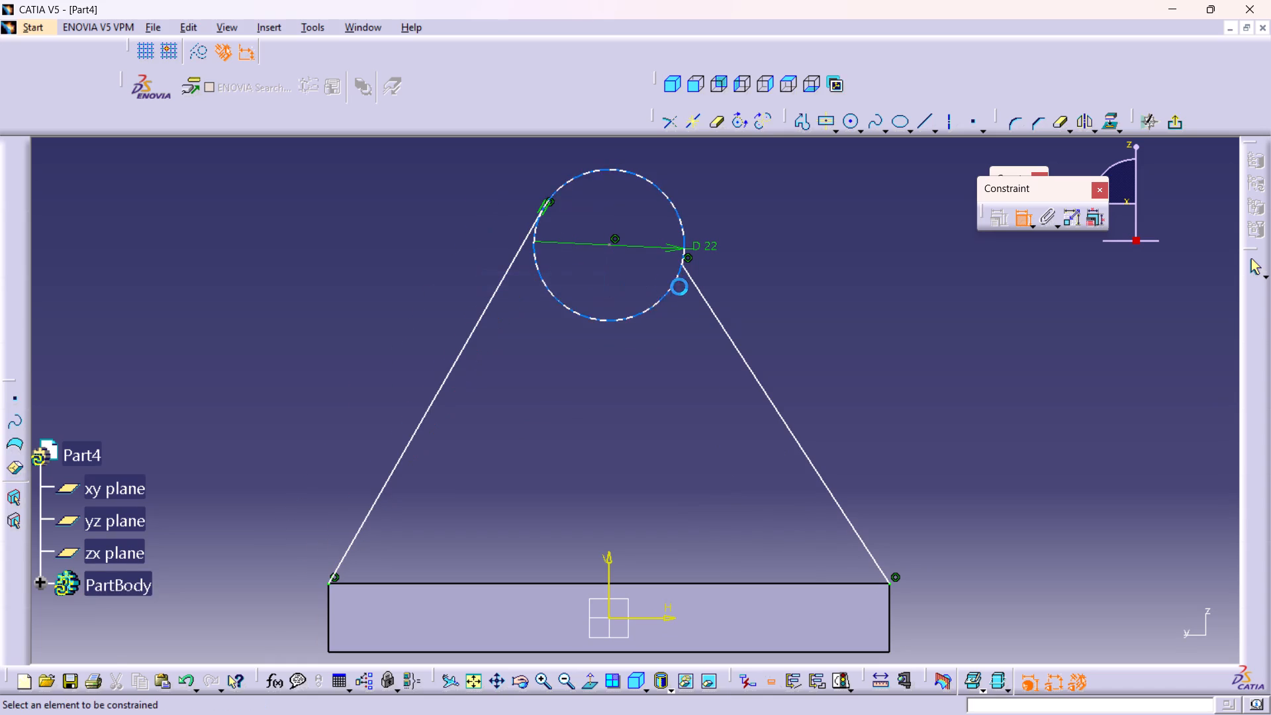
pyautogui.click(705, 296)
pyautogui.click(677, 219)
pyautogui.rightClick(767, 194)
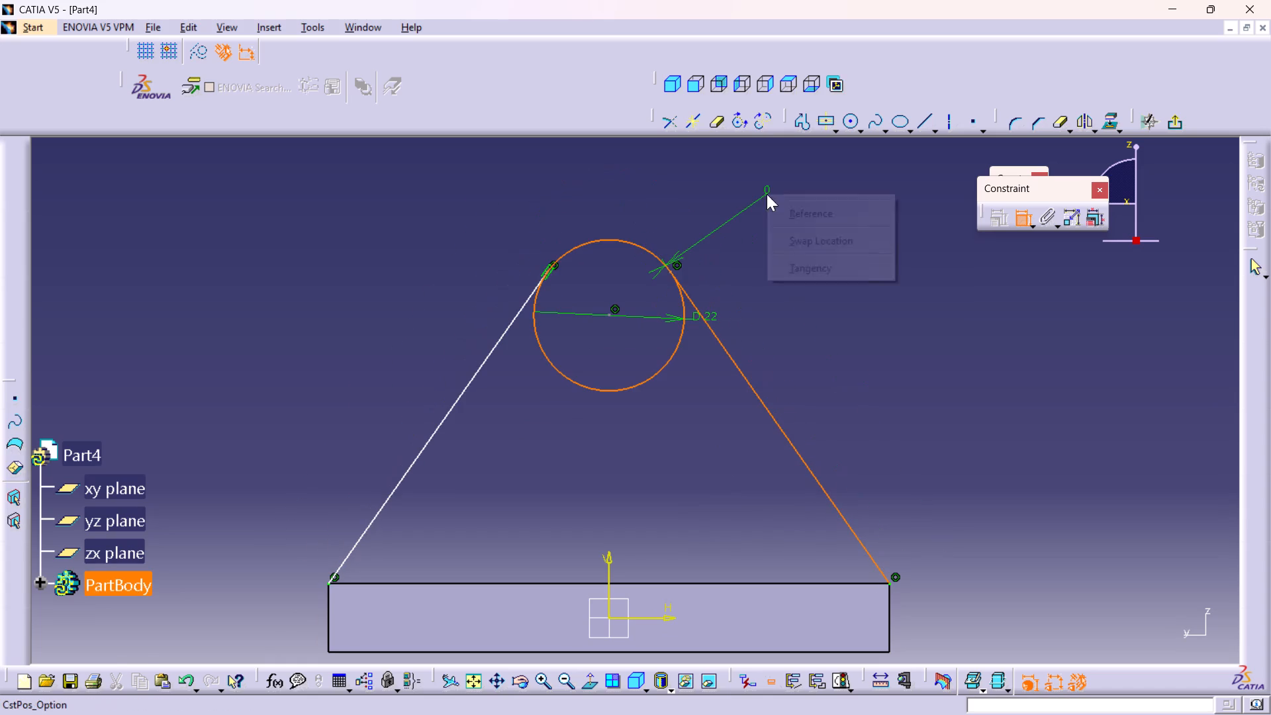
pyautogui.click(812, 271)
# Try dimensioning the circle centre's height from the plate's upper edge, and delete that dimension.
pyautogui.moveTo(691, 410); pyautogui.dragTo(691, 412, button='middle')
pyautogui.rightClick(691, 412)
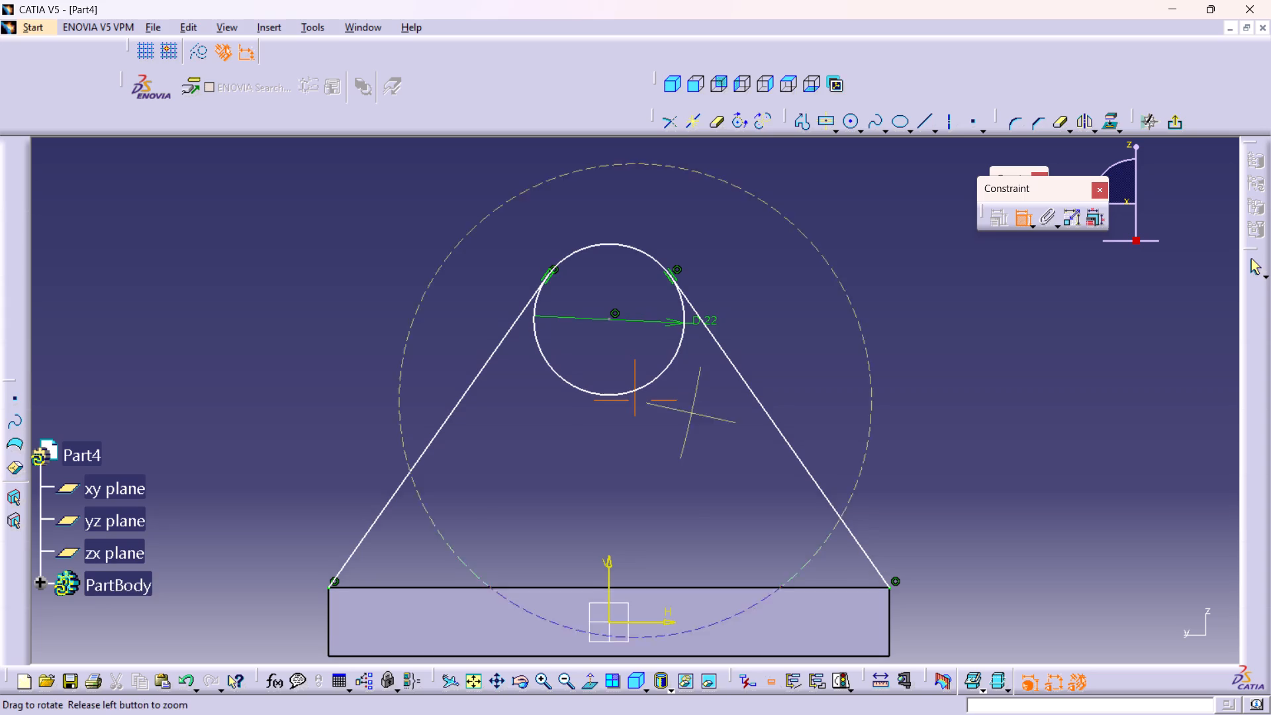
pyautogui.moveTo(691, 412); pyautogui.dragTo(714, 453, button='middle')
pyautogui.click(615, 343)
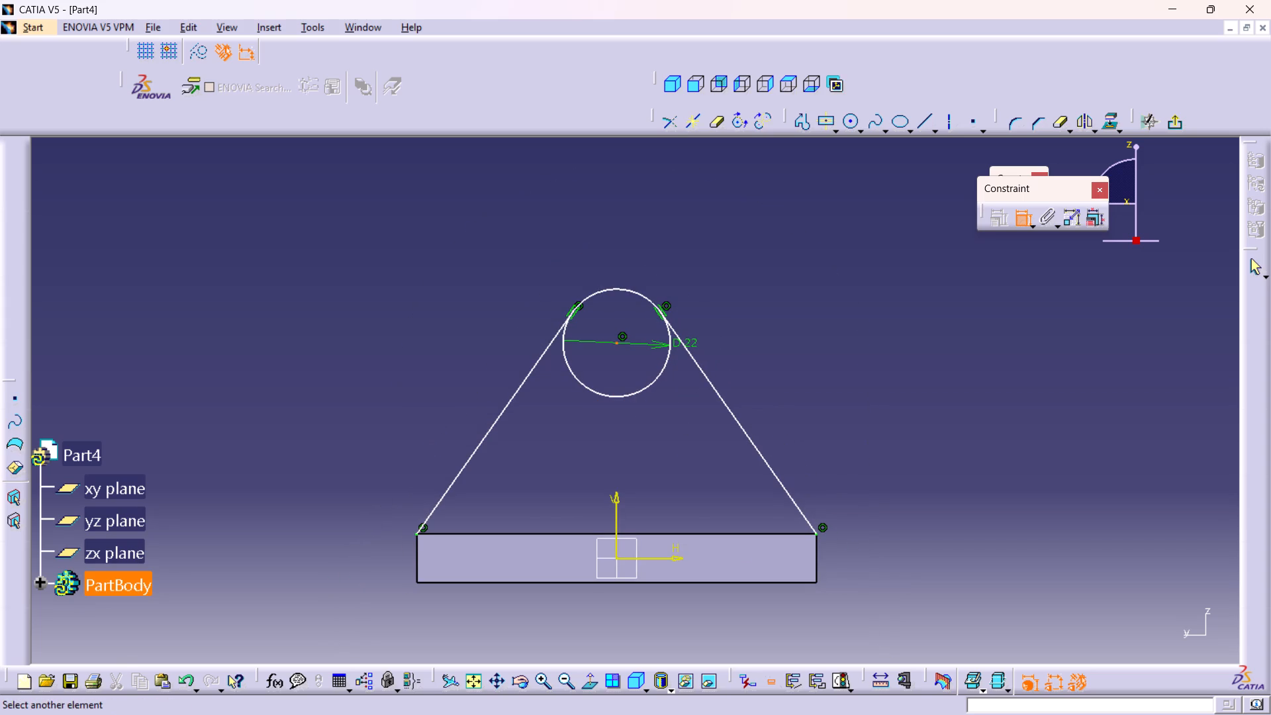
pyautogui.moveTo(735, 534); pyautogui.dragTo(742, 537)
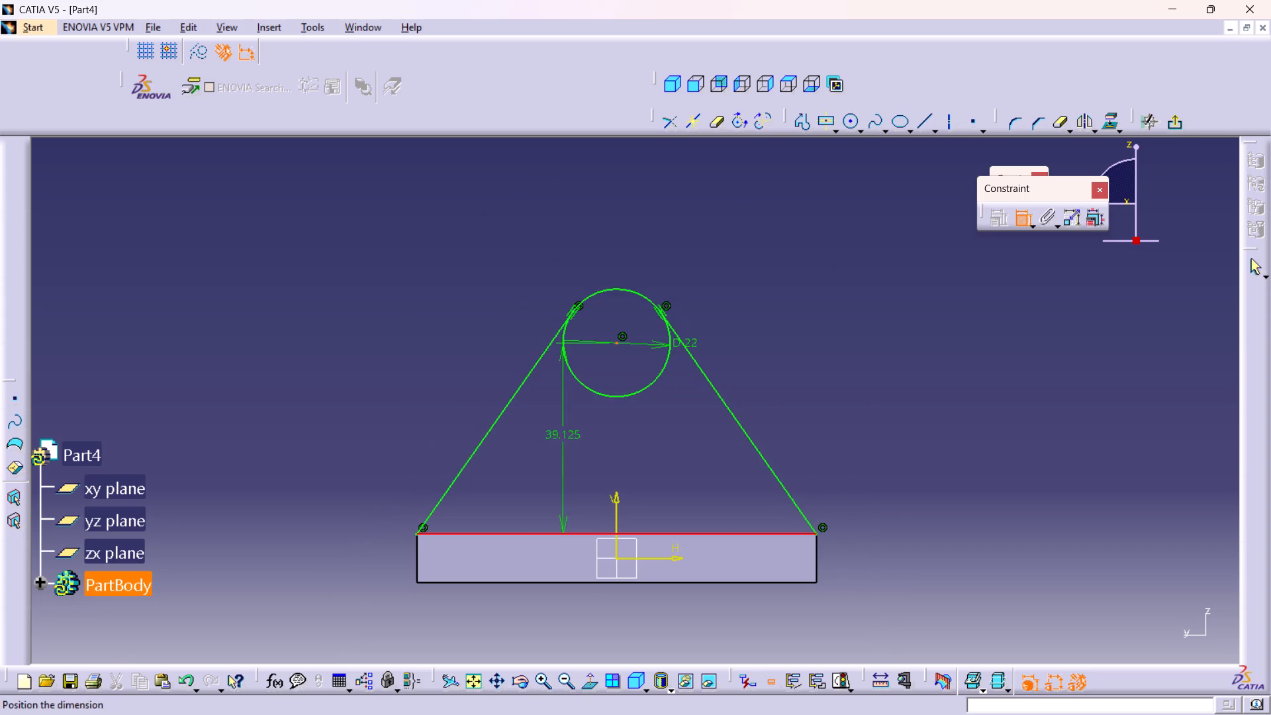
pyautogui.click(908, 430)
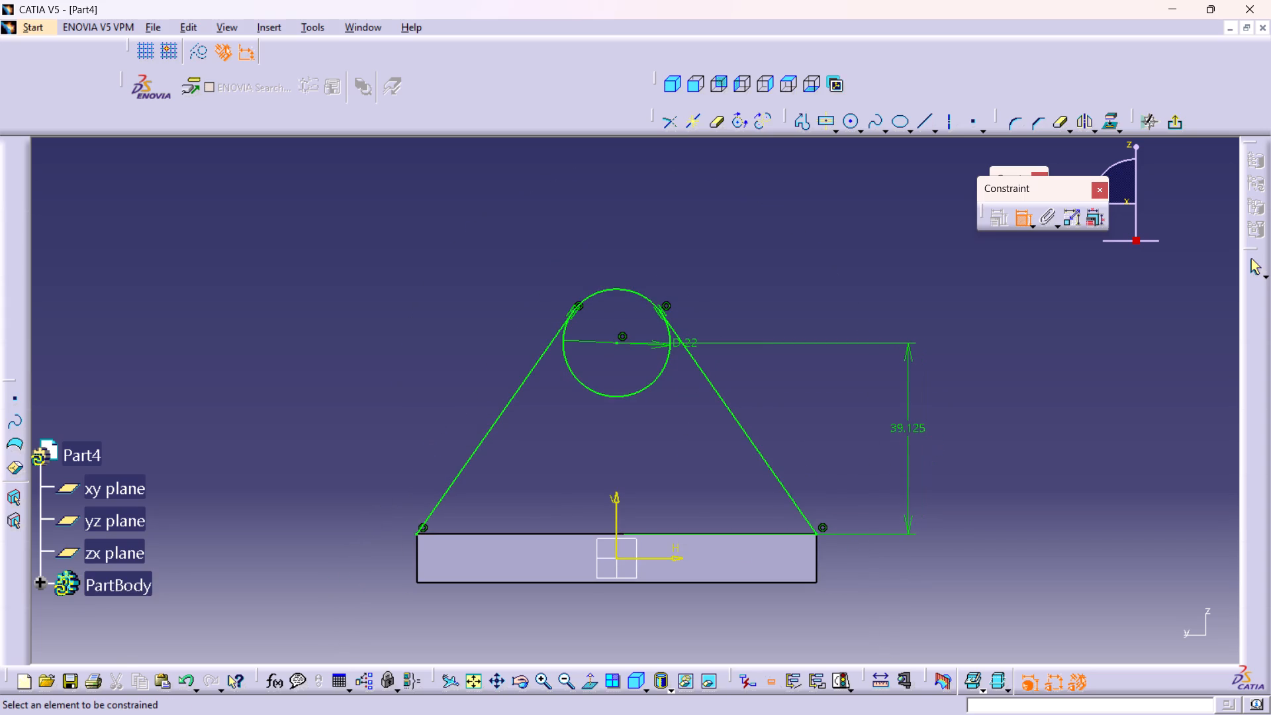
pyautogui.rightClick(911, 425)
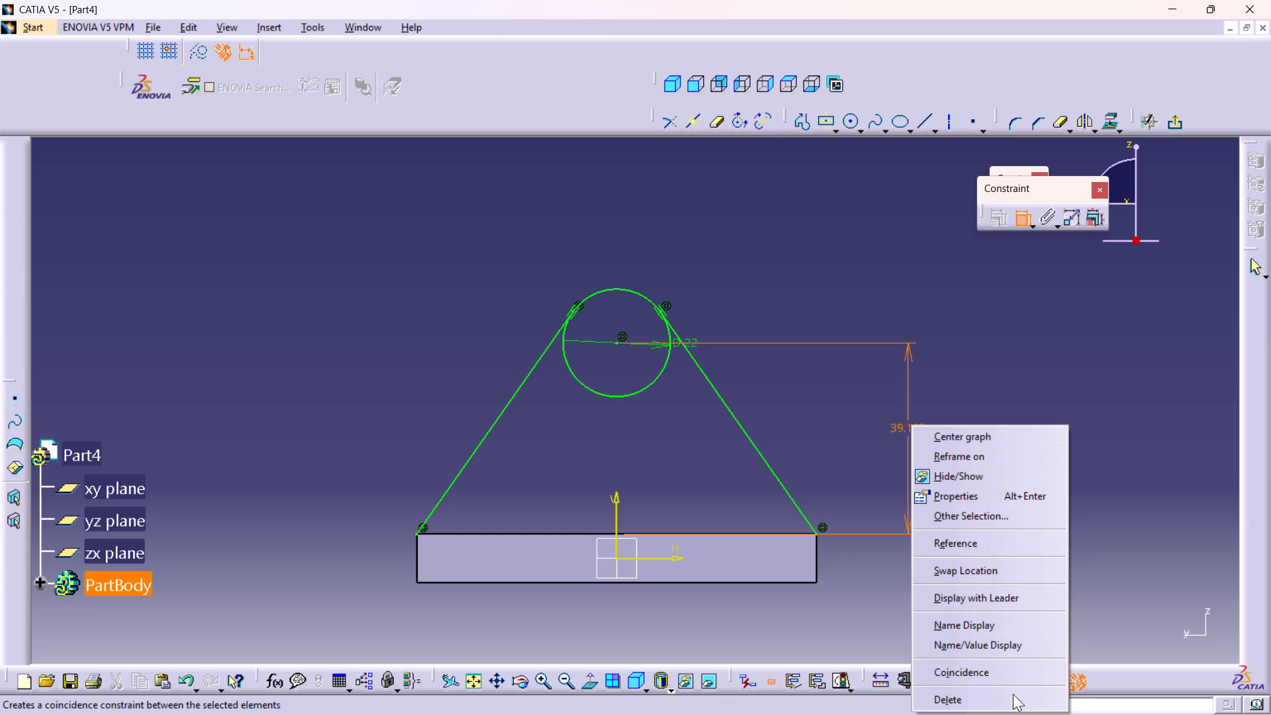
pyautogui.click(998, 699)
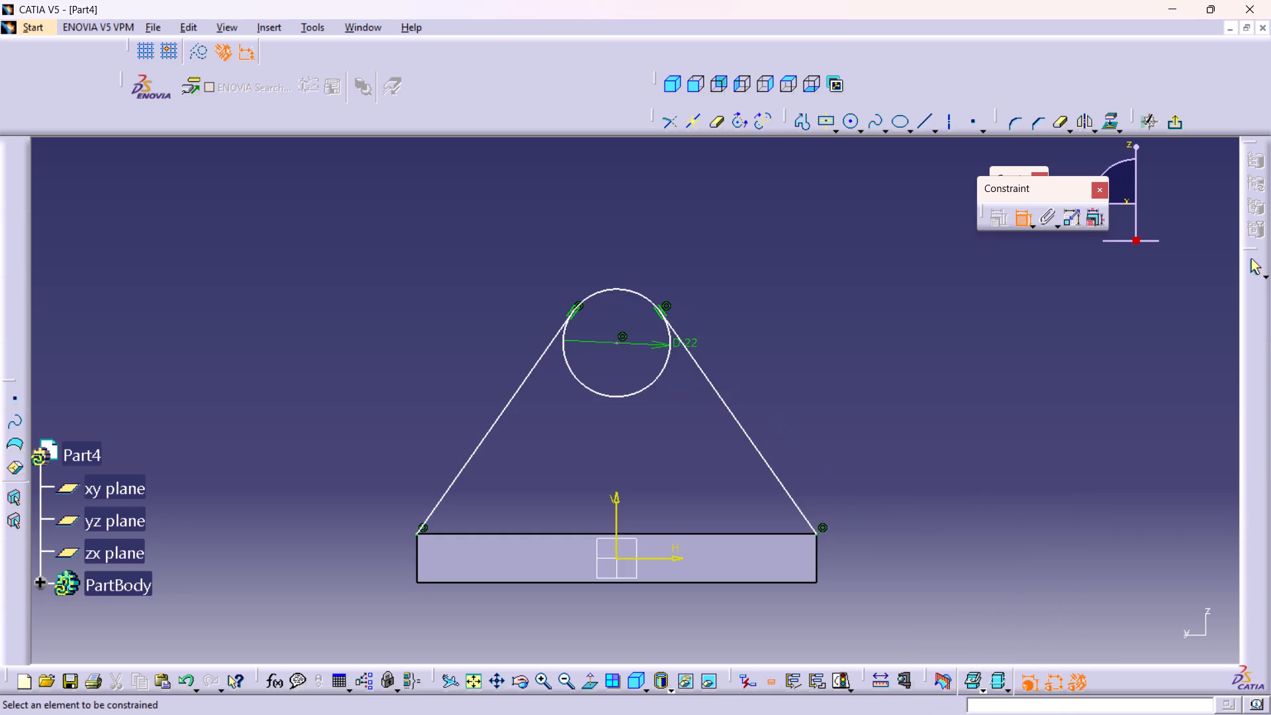
# Dimension the circle centre's height above the plate's bottom edge as 58 mm.
pyautogui.click(618, 346)
pyautogui.click(763, 582)
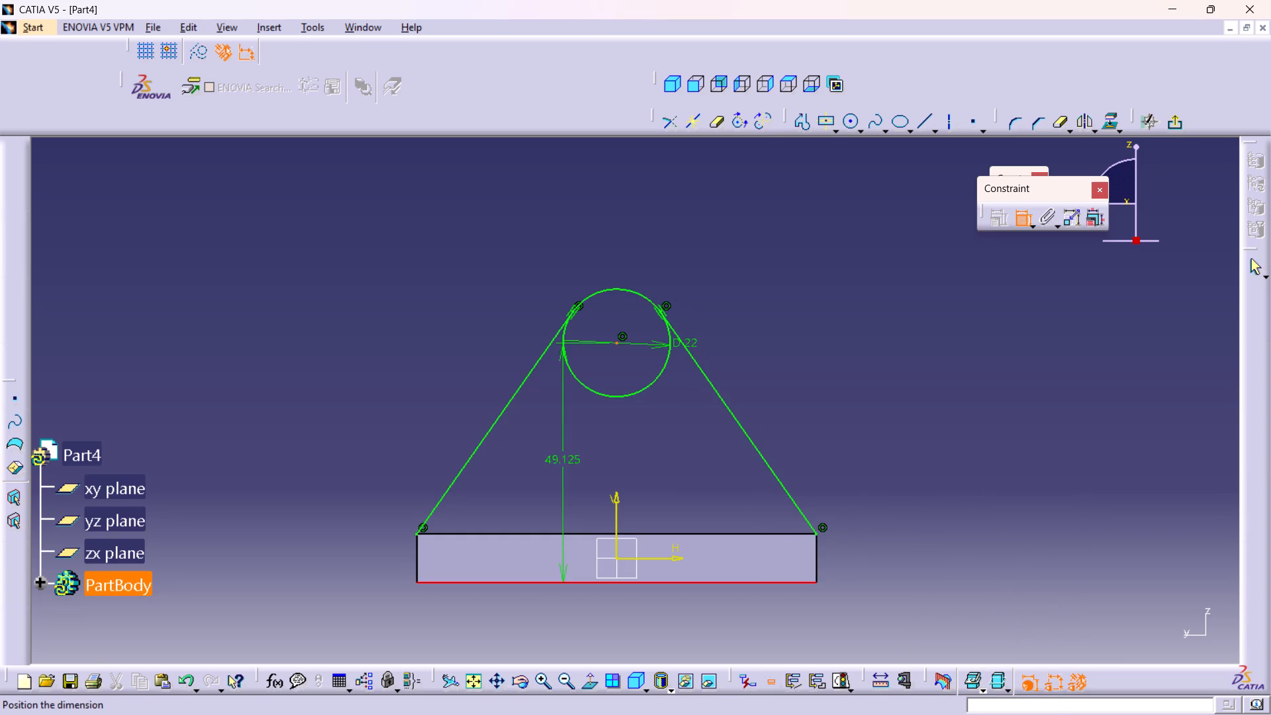
pyautogui.click(898, 468)
pyautogui.doubleClick(898, 466)
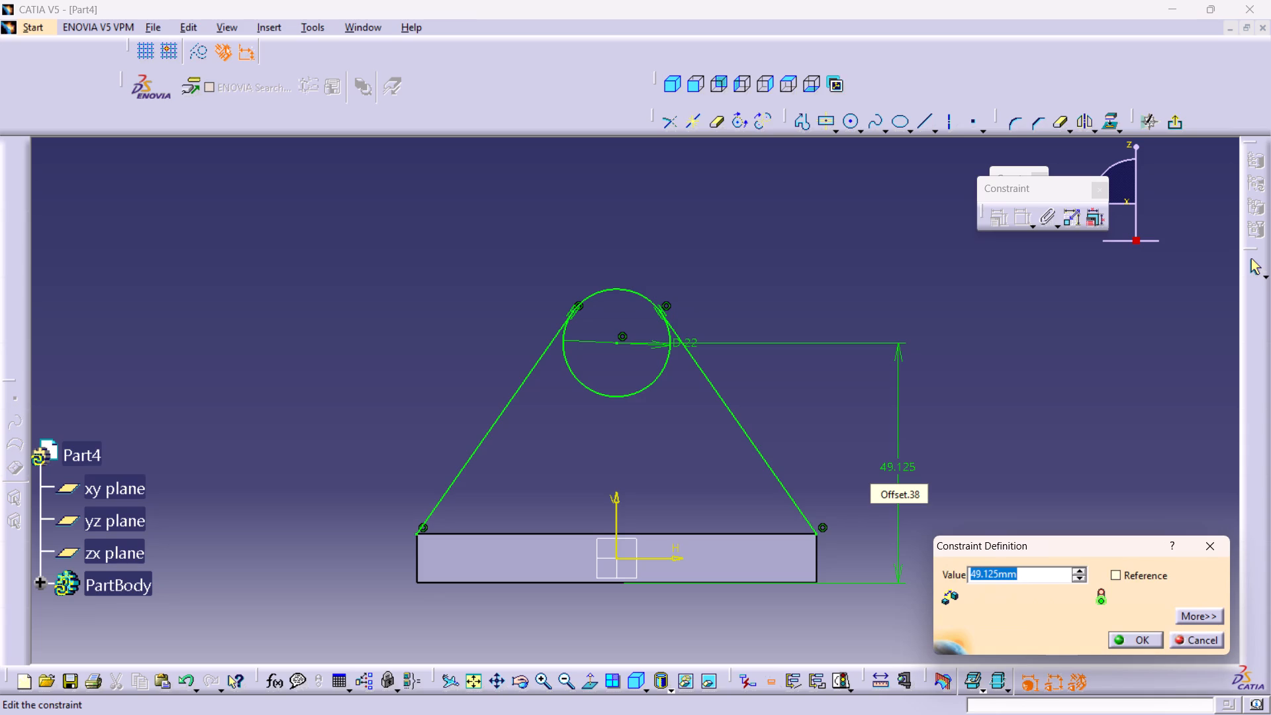
pyautogui.write('58')
pyautogui.press('Return')
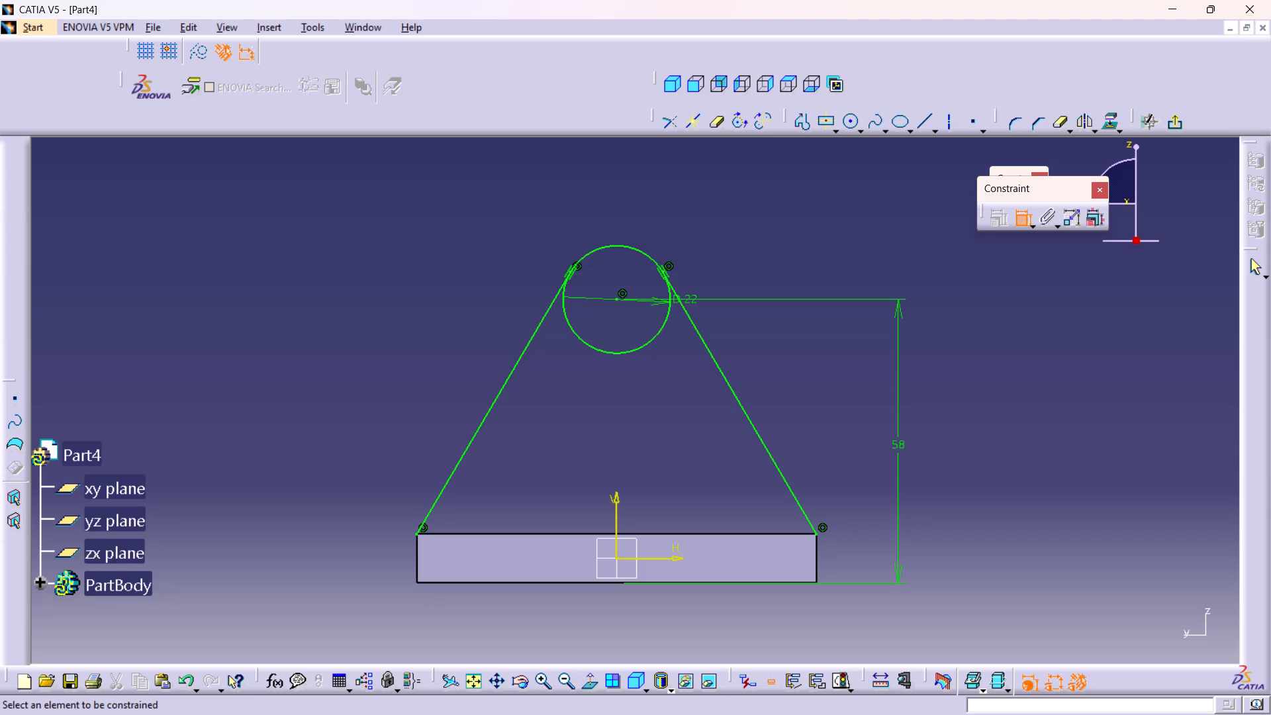
# Trim away the circle's upper arc between the two tangent lines and exit the sketch.
pyautogui.doubleClick(1063, 120)
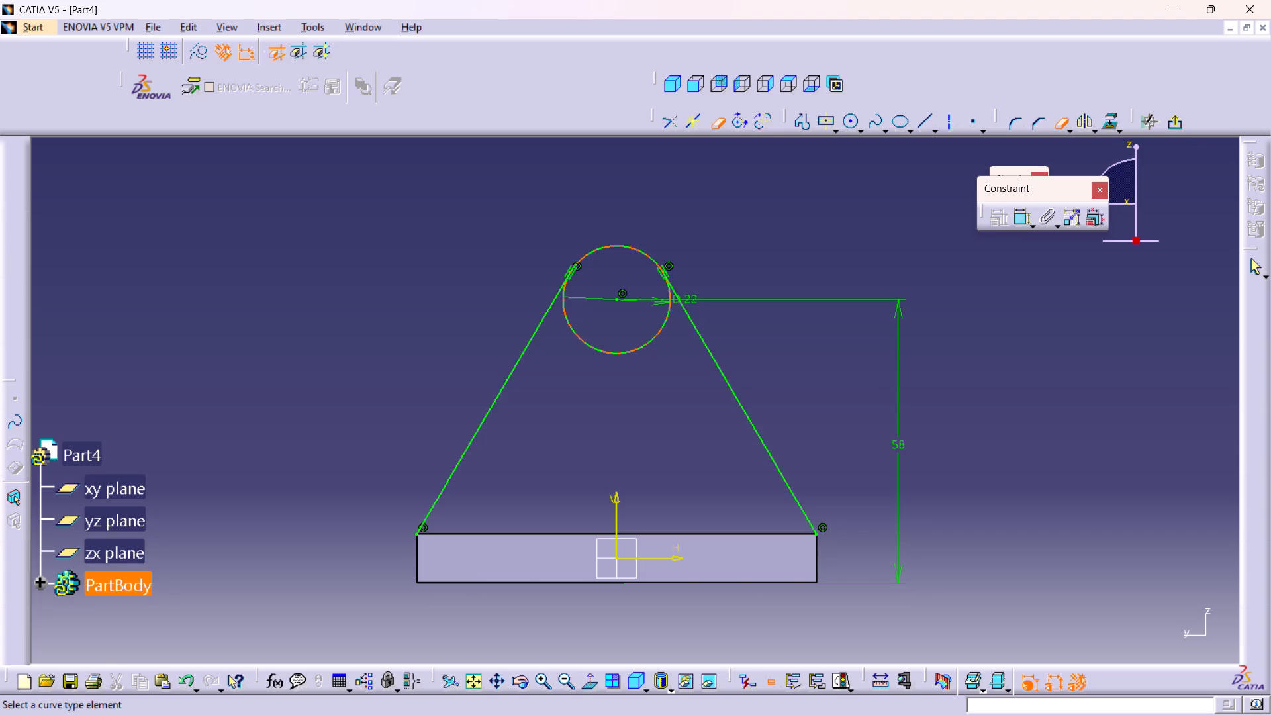
pyautogui.click(605, 248)
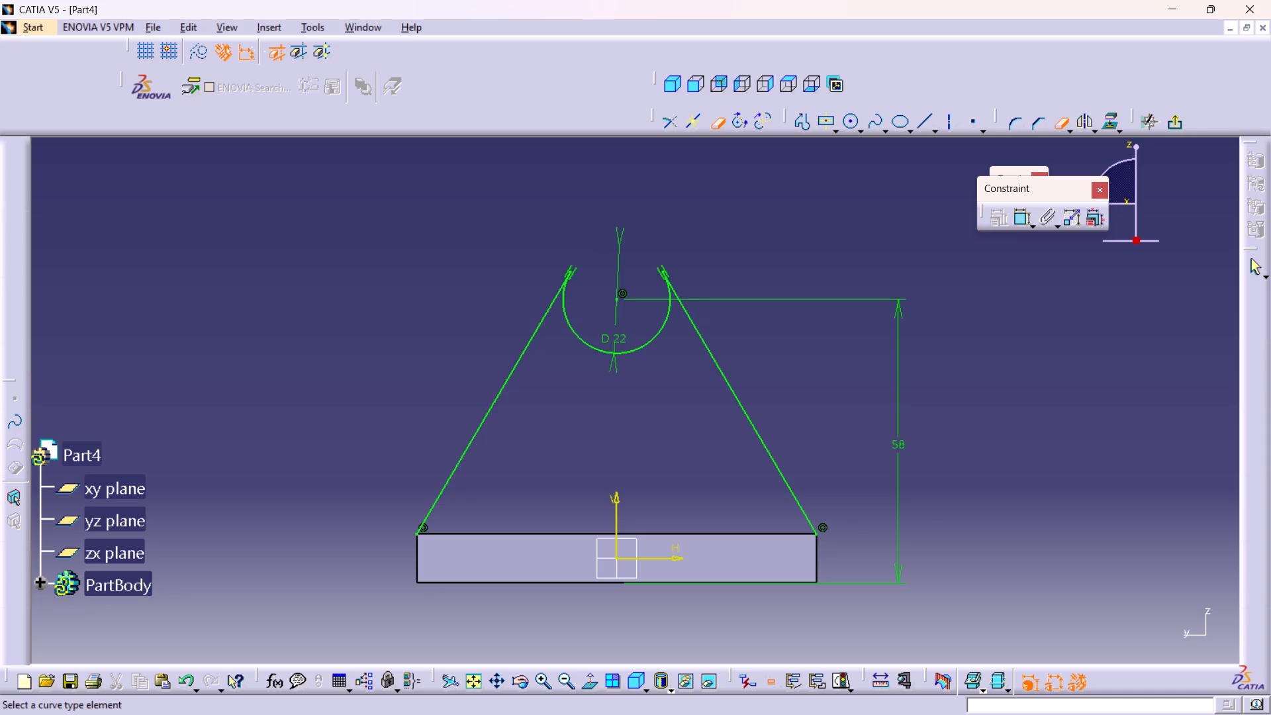
pyautogui.click(1170, 122)
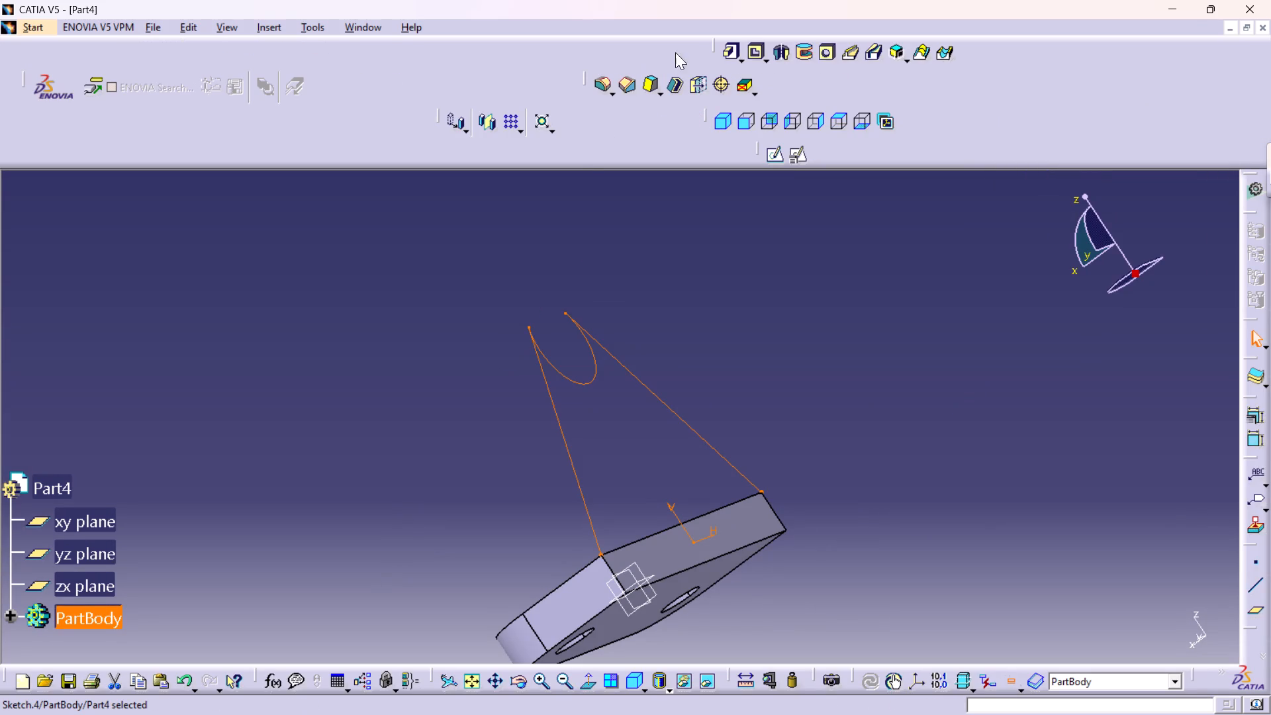
# Pad the upright's sketch 10 mm in the reversed direction, over the base plate.
pyautogui.click(731, 52)
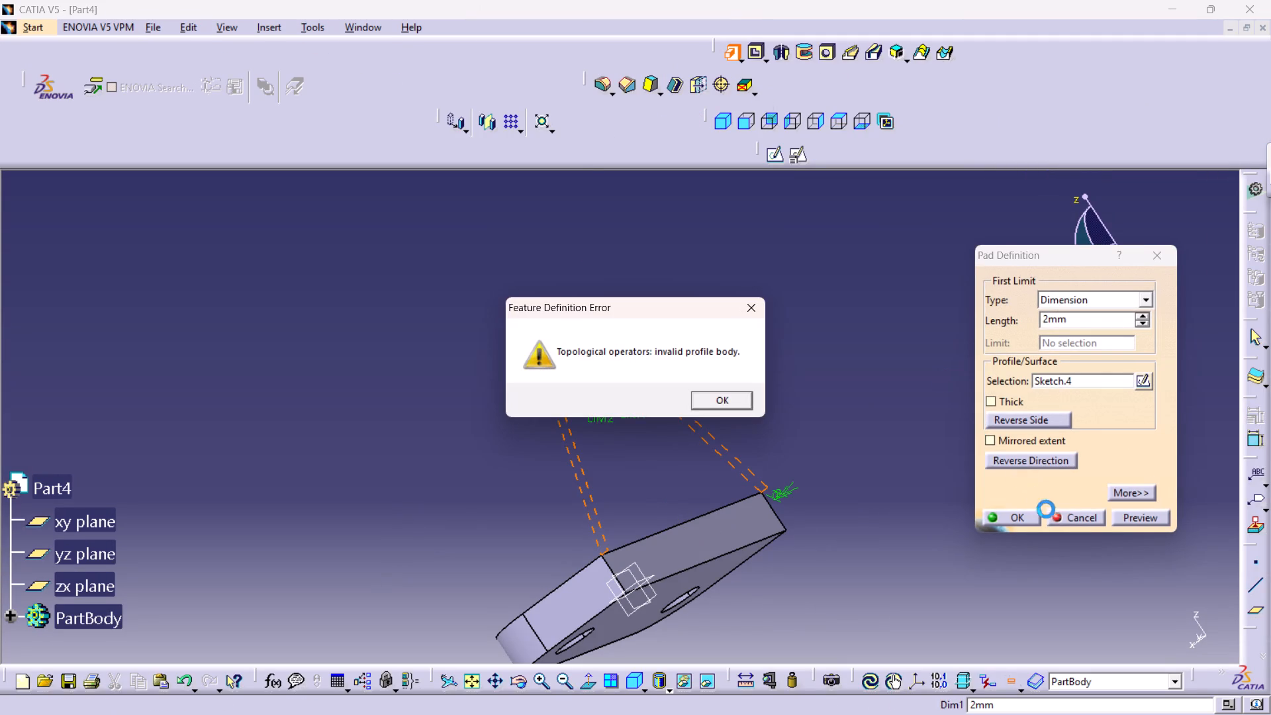
pyautogui.click(720, 403)
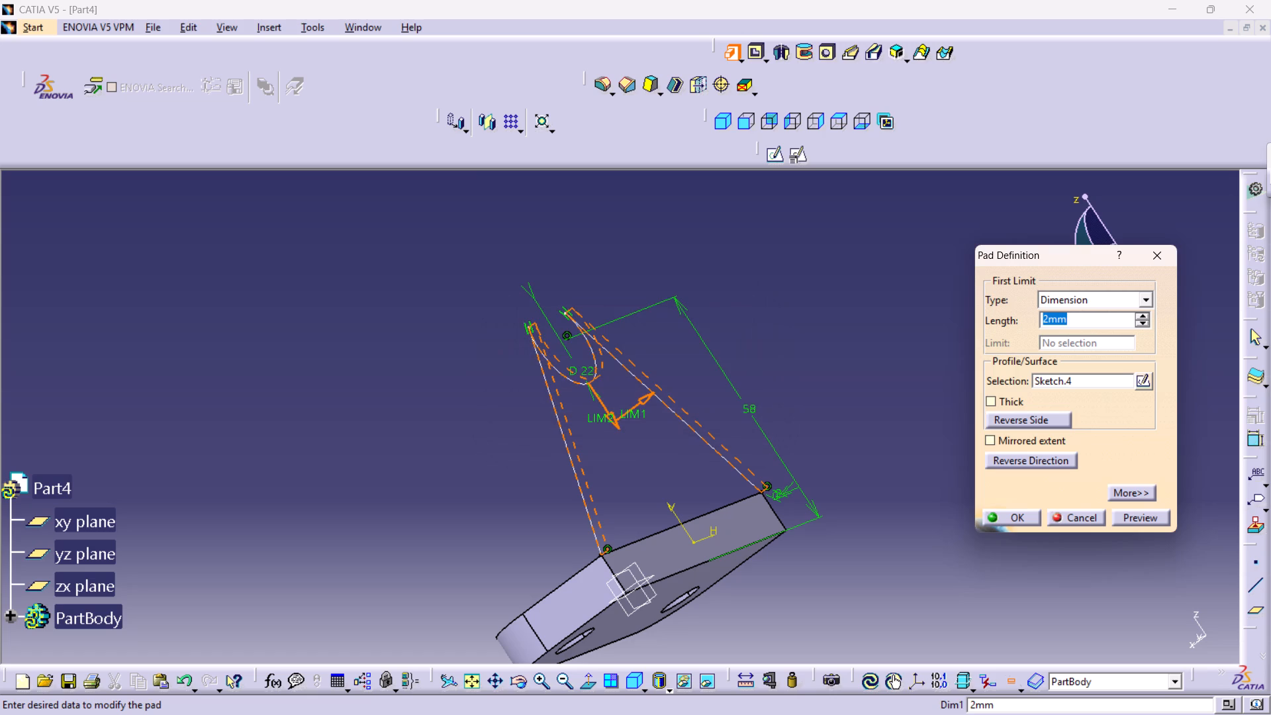
pyautogui.click(1010, 461)
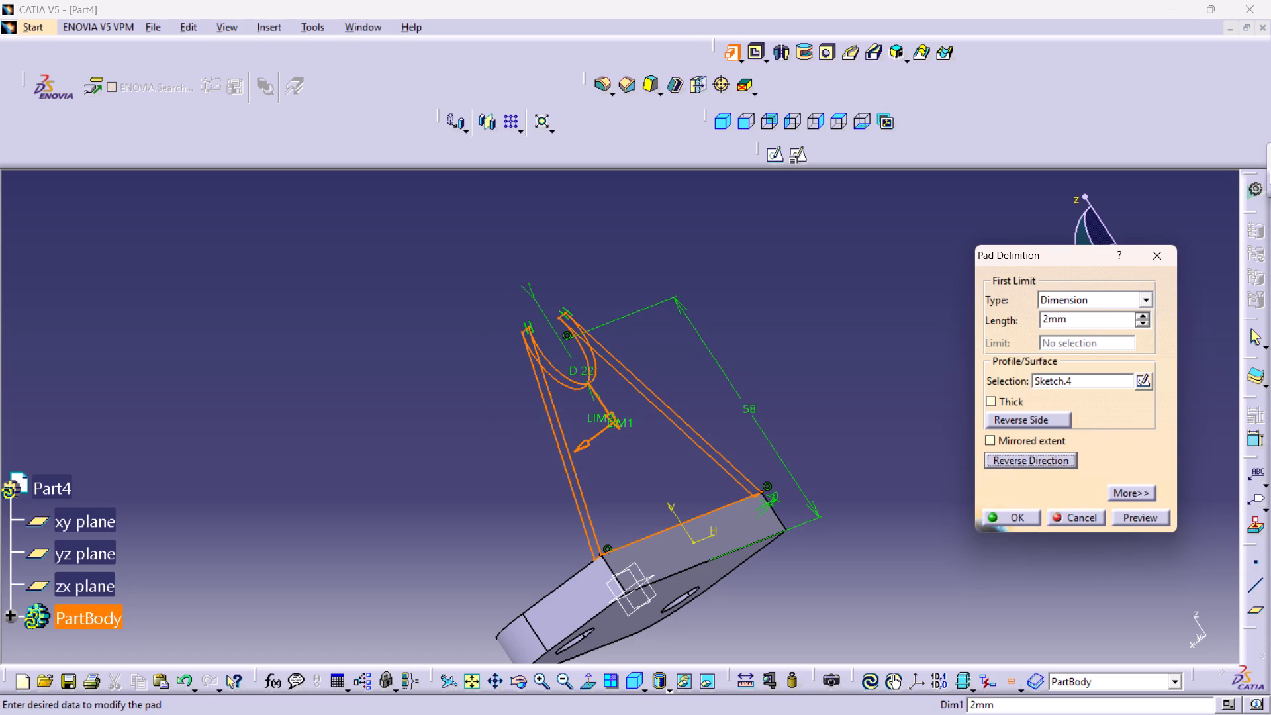
pyautogui.doubleClick(1082, 321)
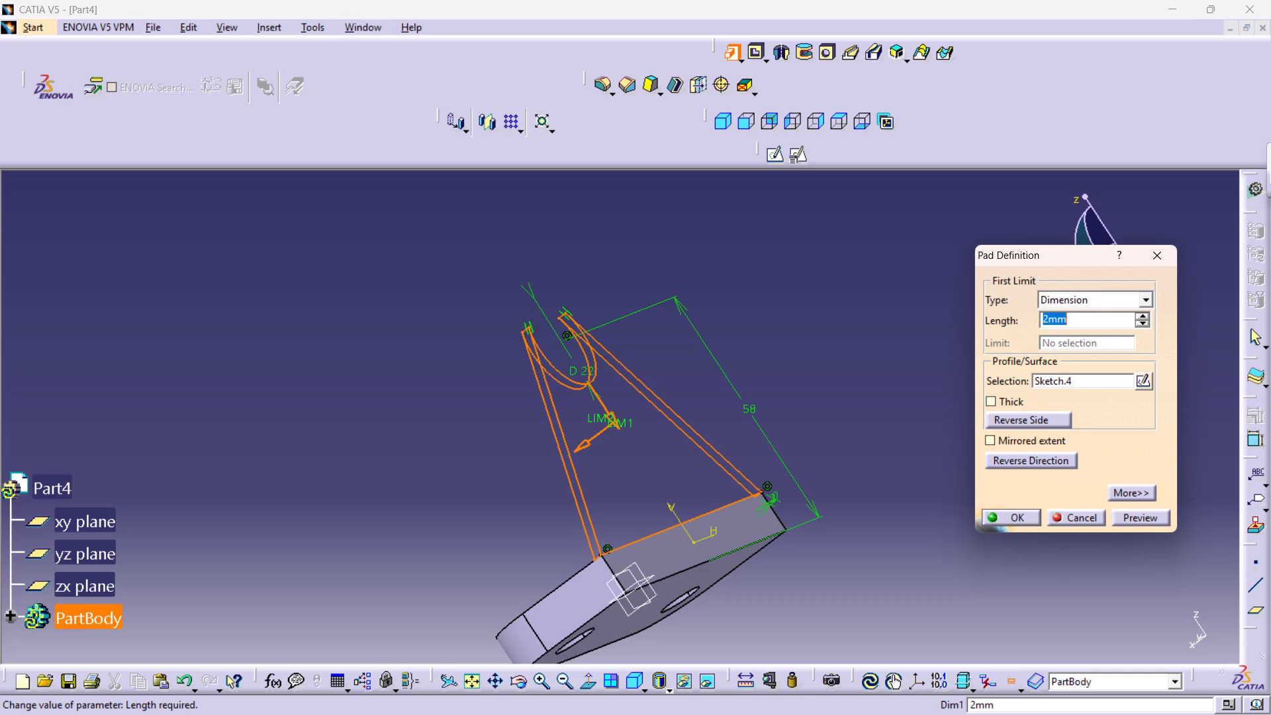
pyautogui.write('10')
pyautogui.press('Return')
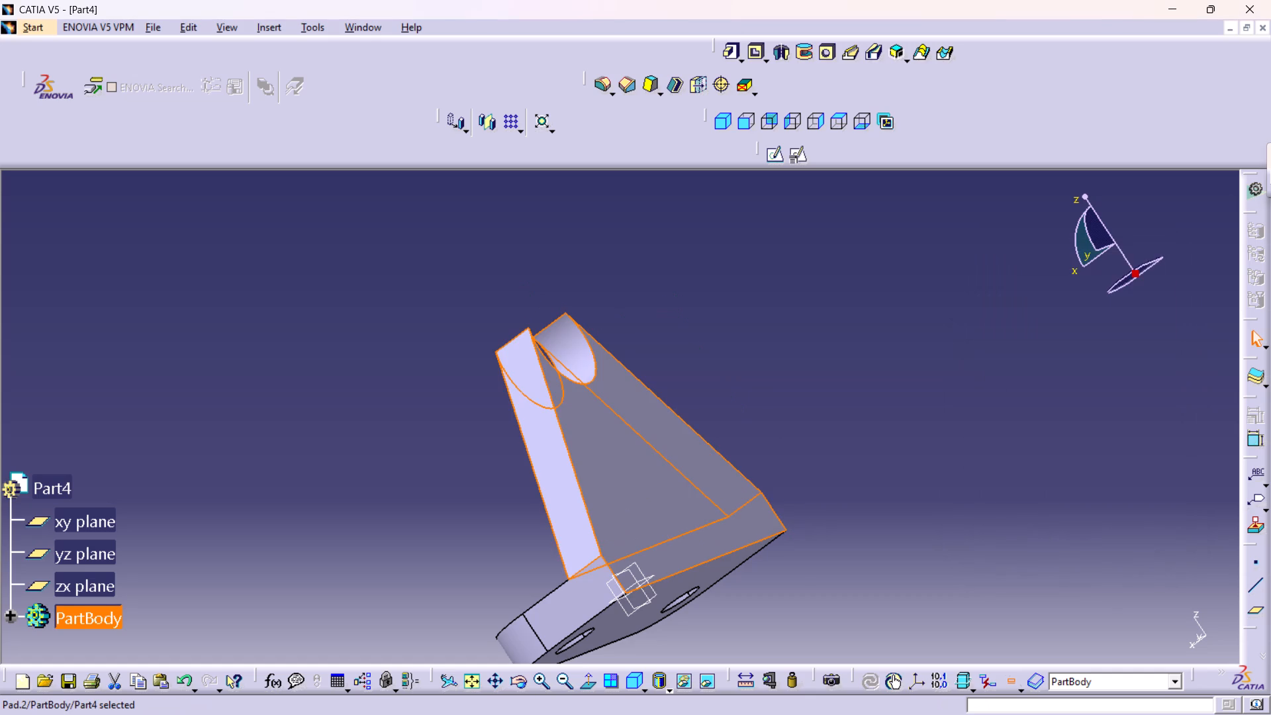
pyautogui.click(857, 504)
# Start a positioned sketch on the upright's large flat face on the counterbore side of the base plate.
pyautogui.moveTo(597, 606); pyautogui.dragTo(792, 544, button='middle')
pyautogui.moveTo(605, 596); pyautogui.dragTo(724, 558, button='right')
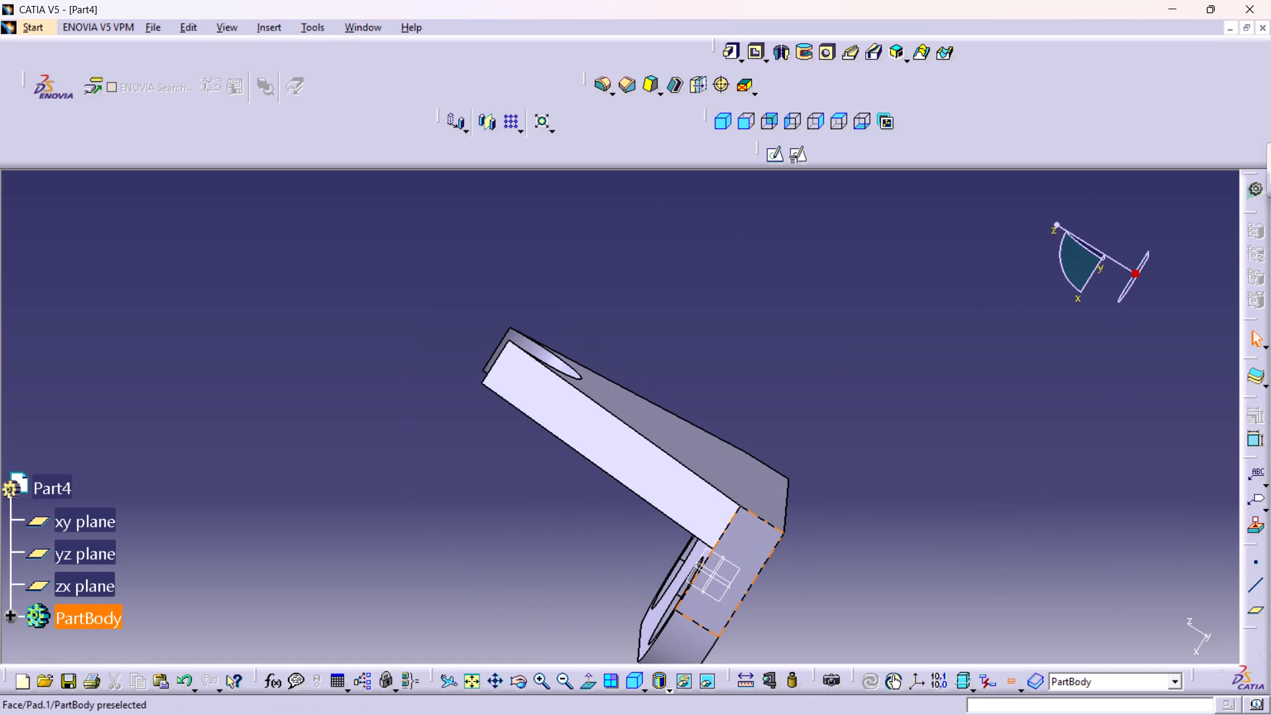
pyautogui.scroll(1, 749, 540)
pyautogui.moveTo(662, 483); pyautogui.dragTo(720, 384, button='middle')
pyautogui.moveTo(660, 483); pyautogui.dragTo(720, 386, button='right')
pyautogui.scroll(-1, 655, 471)
pyautogui.moveTo(876, 422); pyautogui.dragTo(876, 424, button='middle')
pyautogui.moveTo(876, 424); pyautogui.dragTo(875, 600, button='right')
pyautogui.moveTo(876, 424); pyautogui.dragTo(873, 600, button='middle')
pyautogui.moveTo(923, 410); pyautogui.dragTo(923, 485, button='middle')
pyautogui.moveTo(923, 410); pyautogui.dragTo(923, 485, button='right')
pyautogui.click(635, 479)
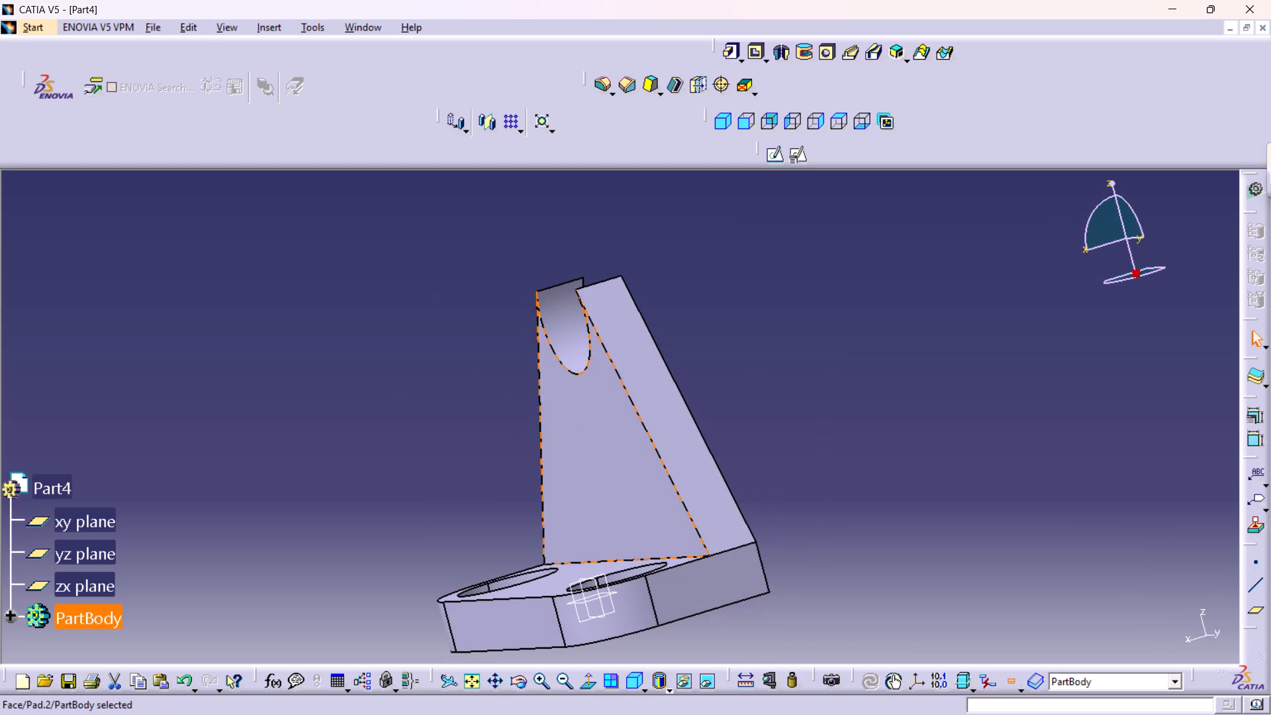
pyautogui.click(802, 158)
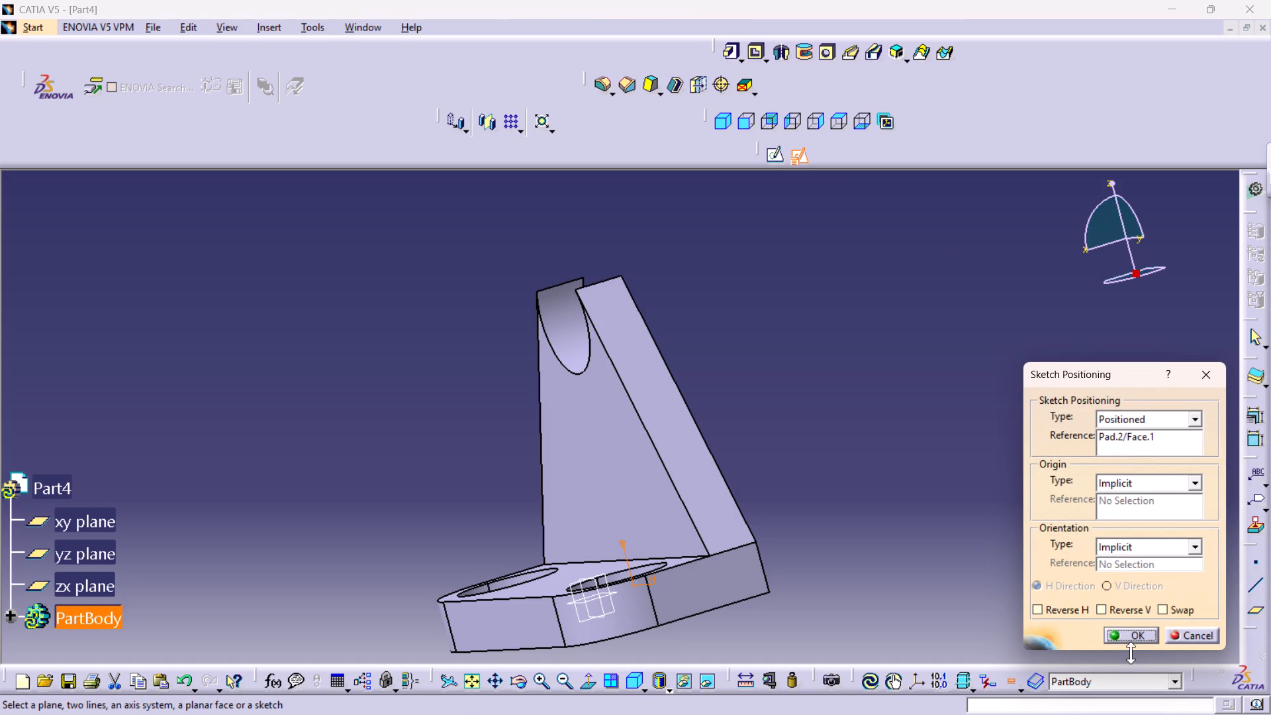
pyautogui.click(1127, 640)
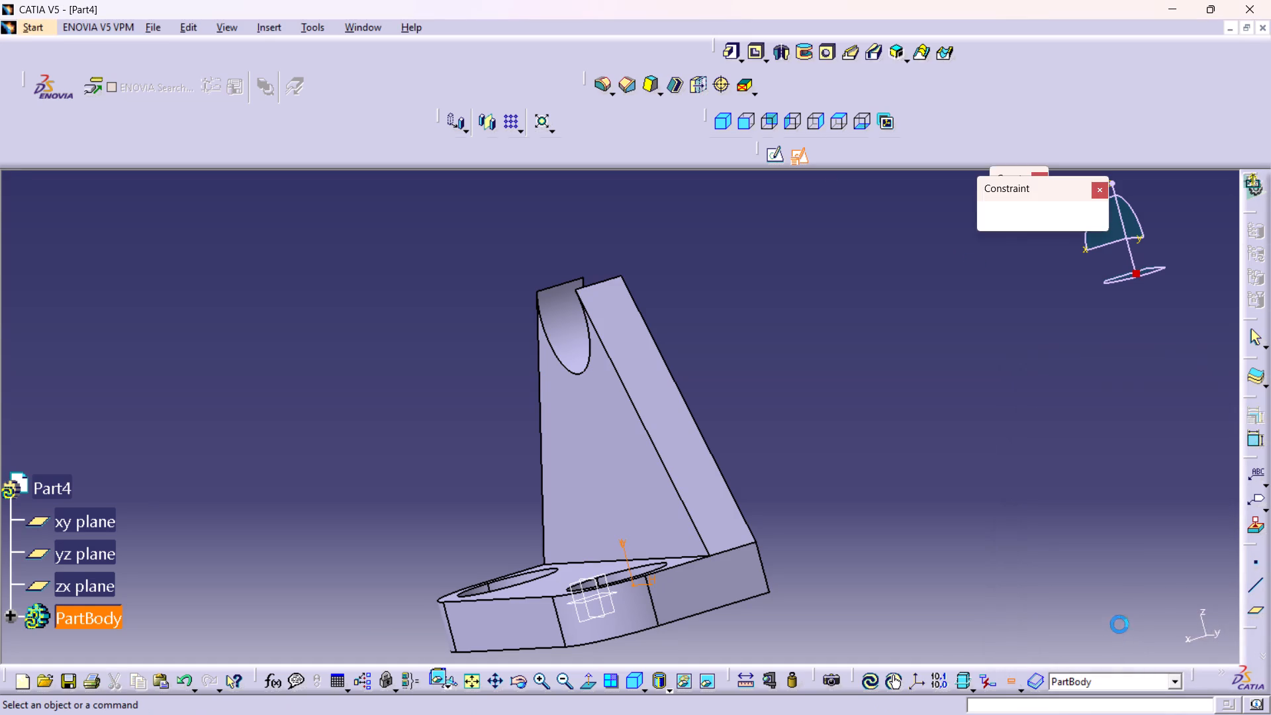
# Reopen the upright's profile sketch, set the arc's diameter to 38 mm, and exit the sketch.
pyautogui.moveTo(804, 376); pyautogui.dragTo(824, 418, button='middle')
pyautogui.rightClick(804, 376)
pyautogui.moveTo(779, 387); pyautogui.dragTo(790, 421, button='middle')
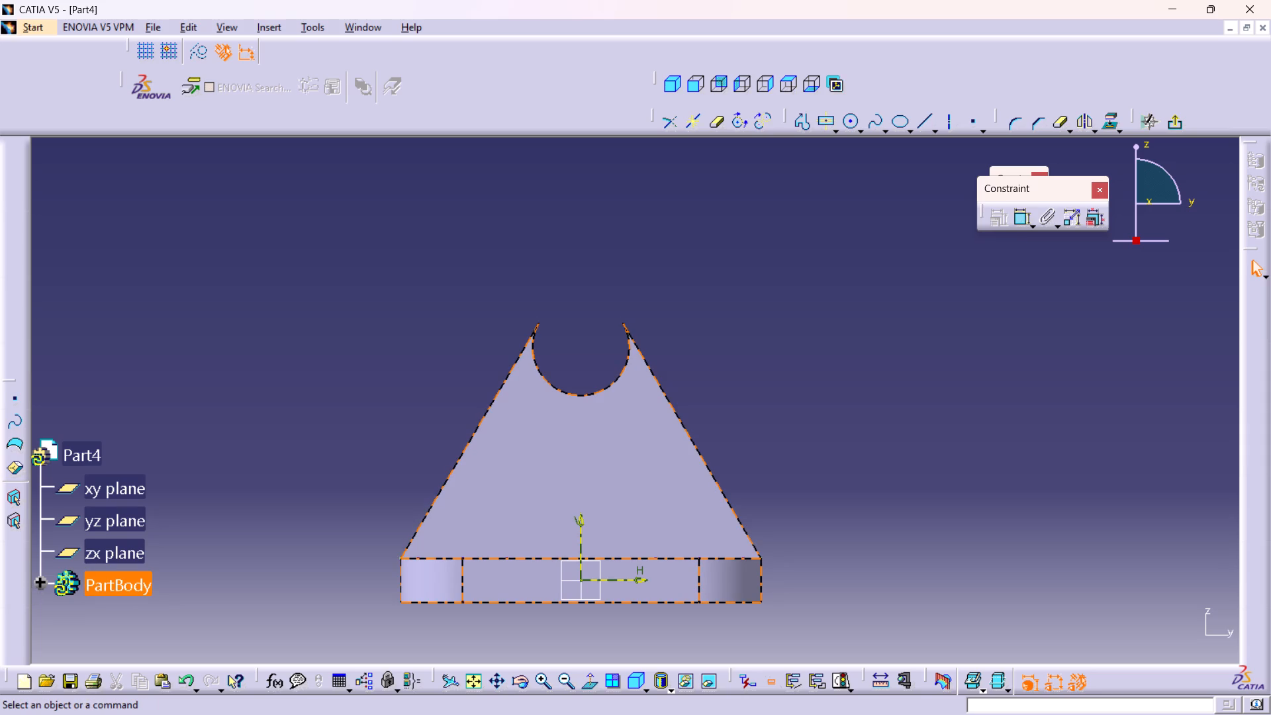
pyautogui.scroll(-2, 92, 542)
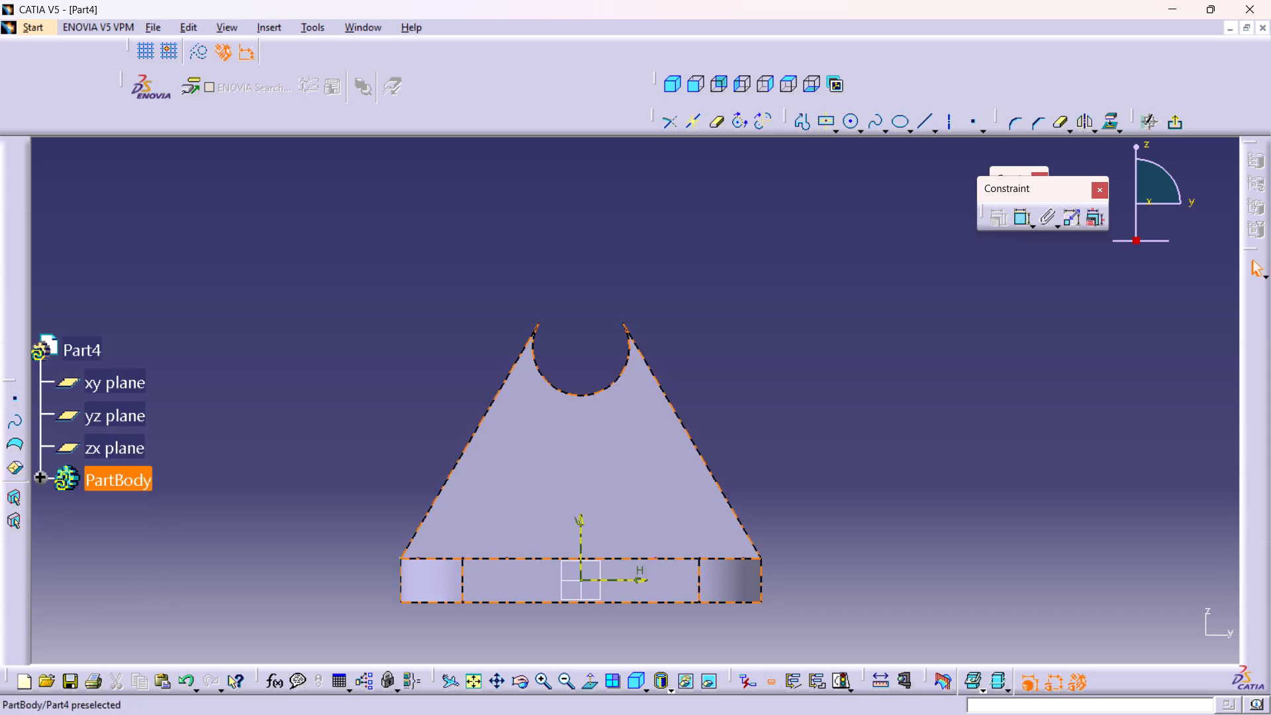
pyautogui.click(38, 477)
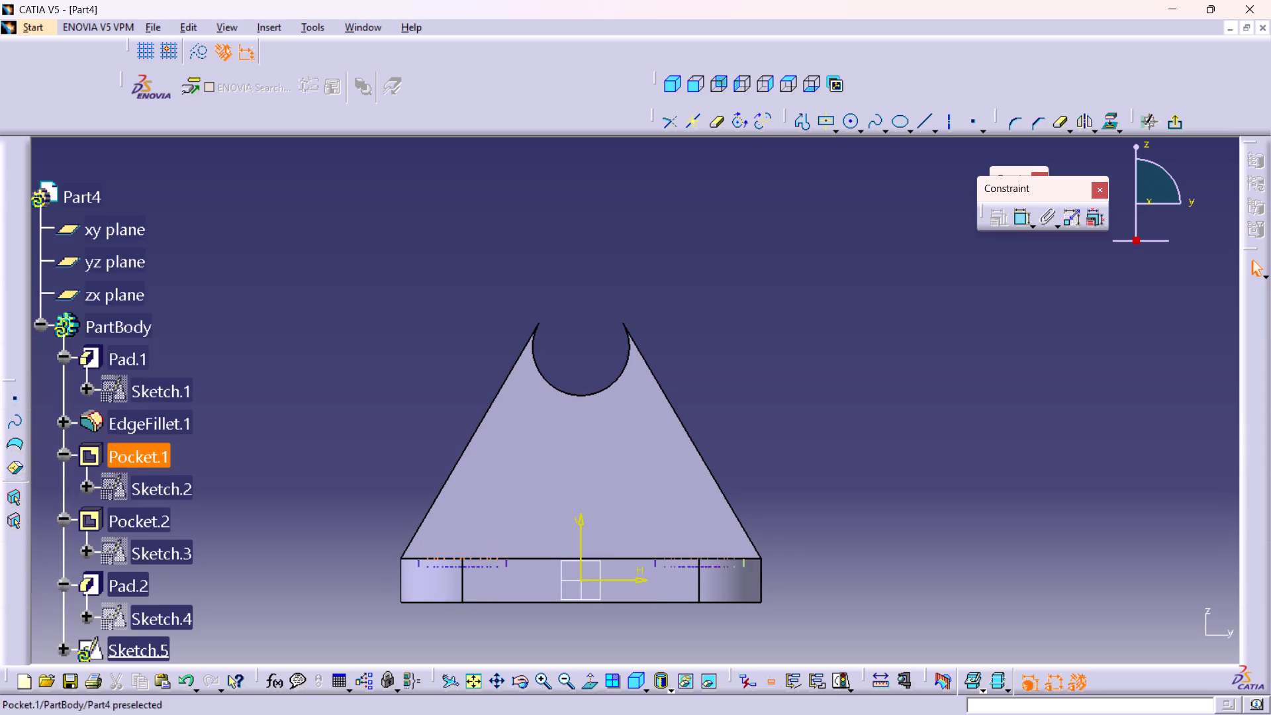
pyautogui.scroll(-1, 177, 606)
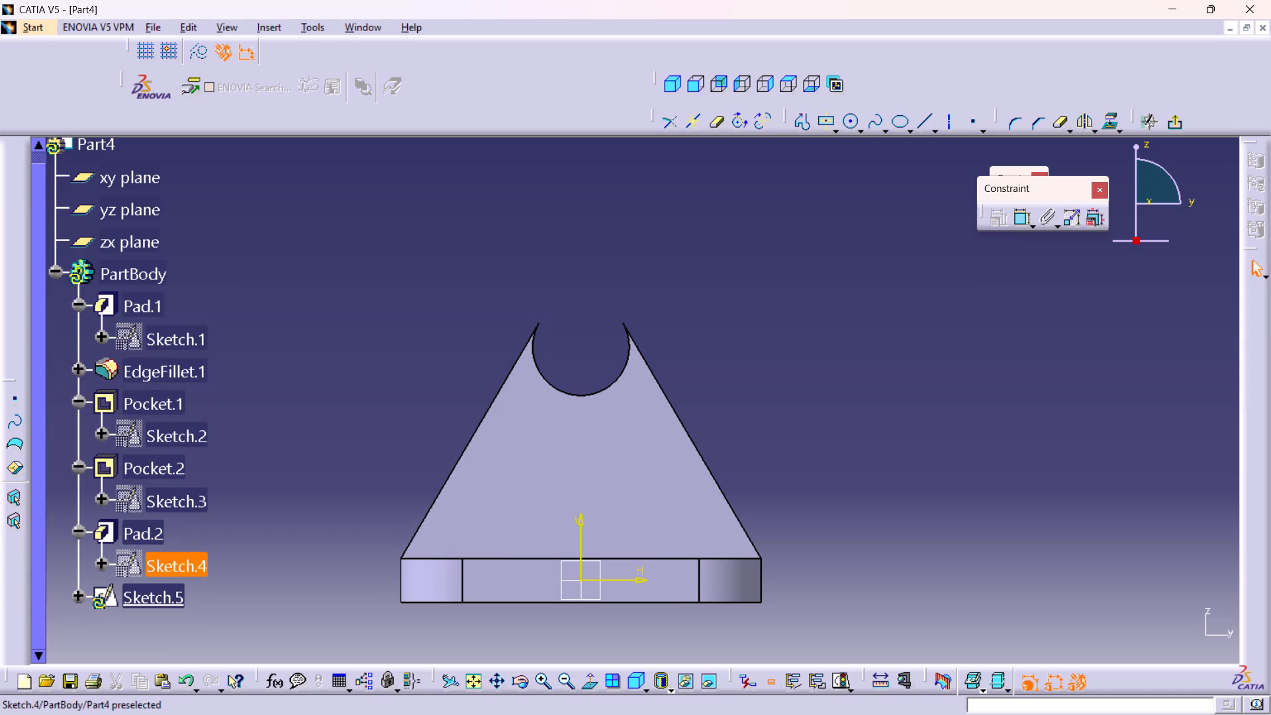
pyautogui.doubleClick(164, 569)
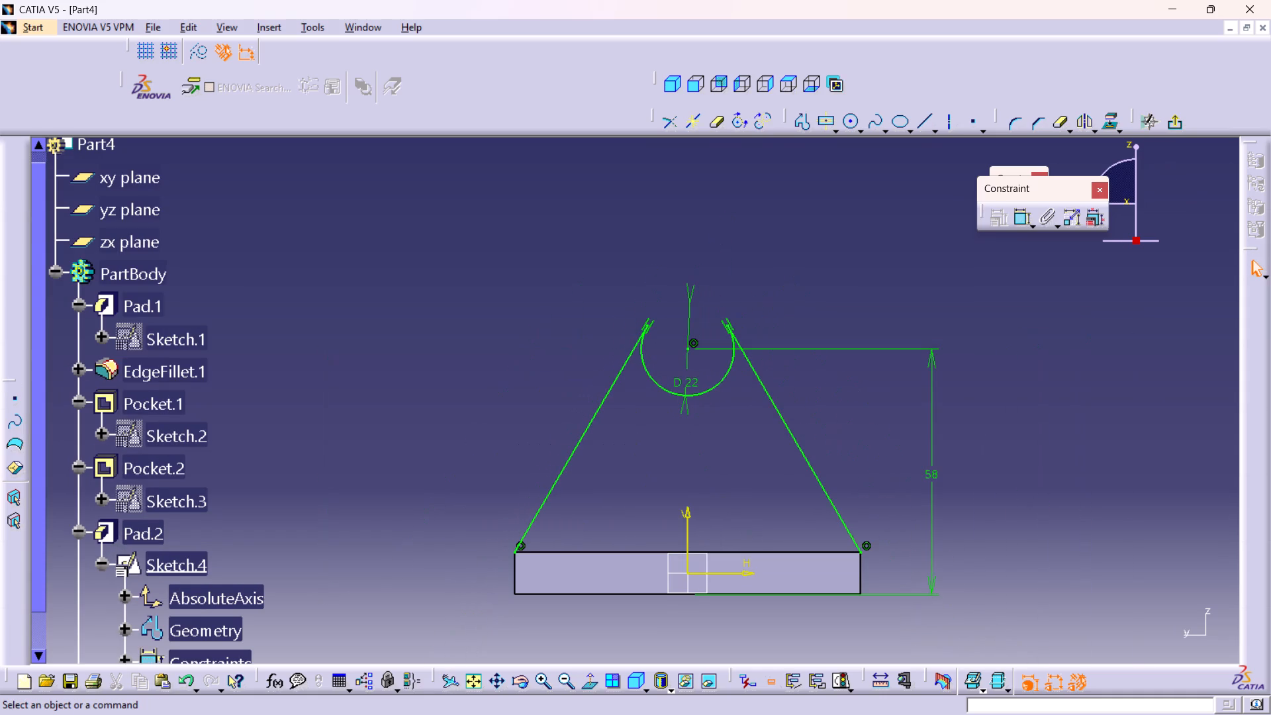
pyautogui.doubleClick(688, 387)
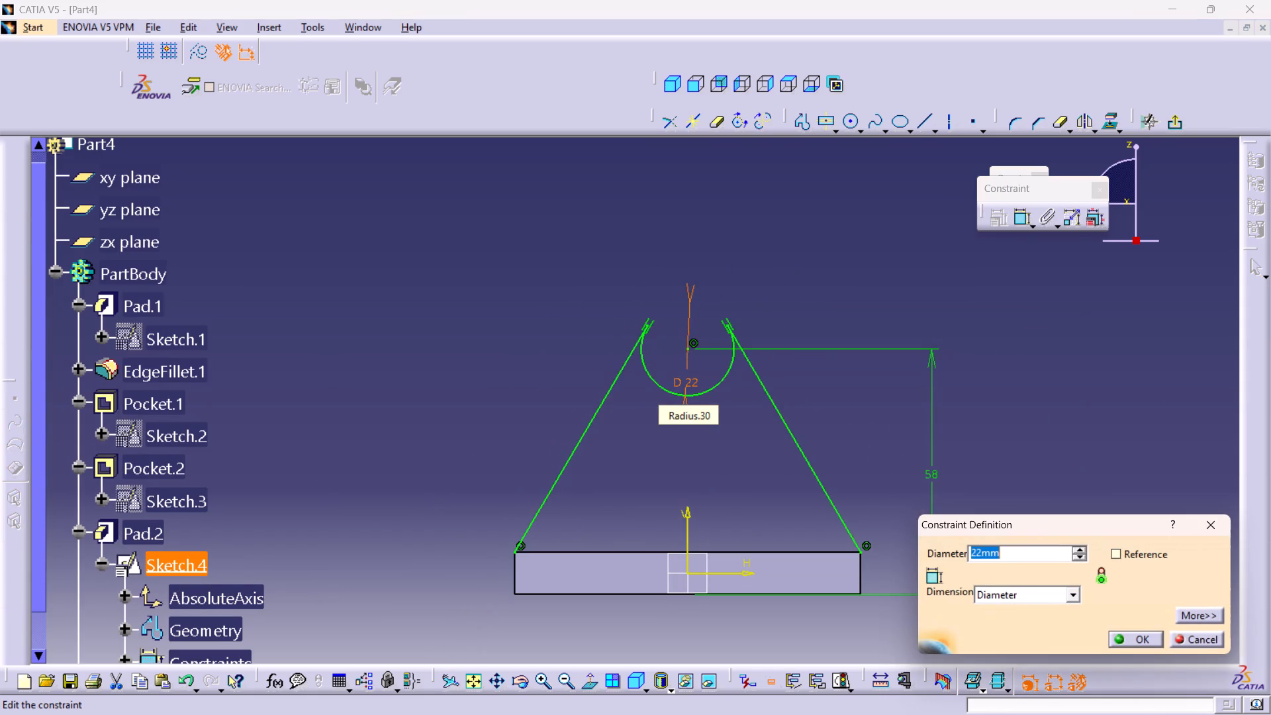
pyautogui.write('19+19')
pyautogui.press('Return')
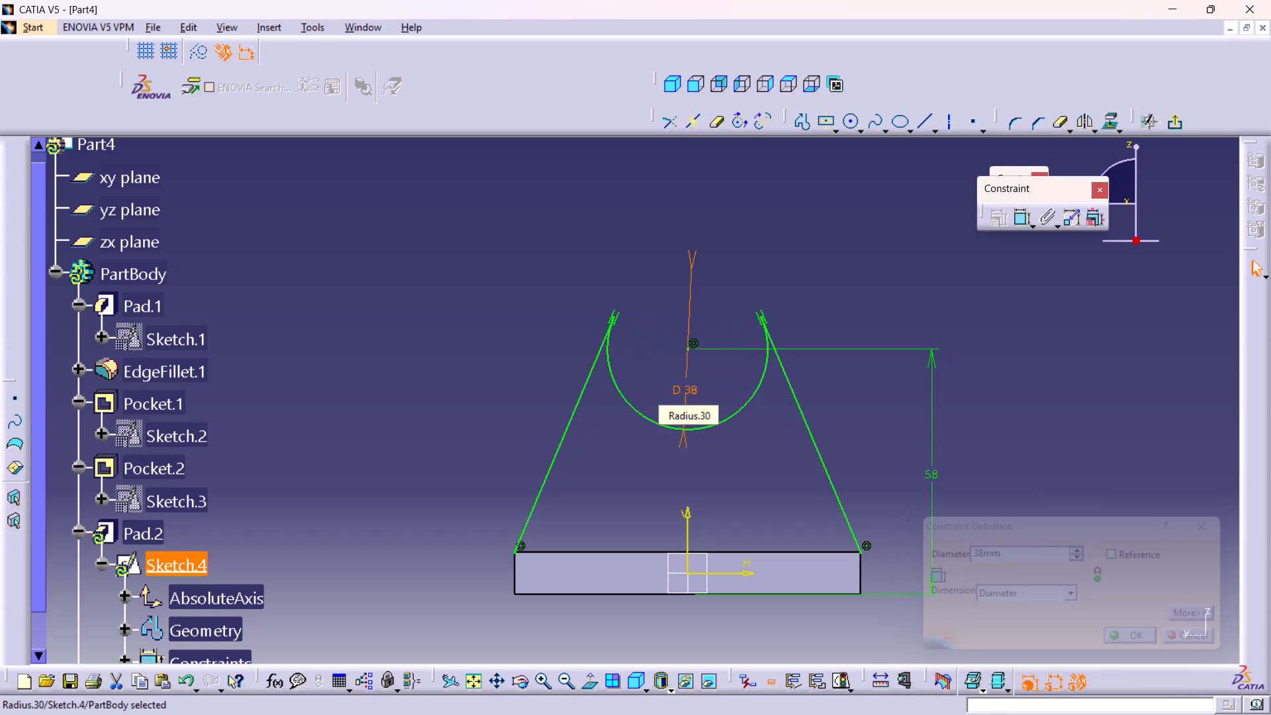
pyautogui.click(1178, 124)
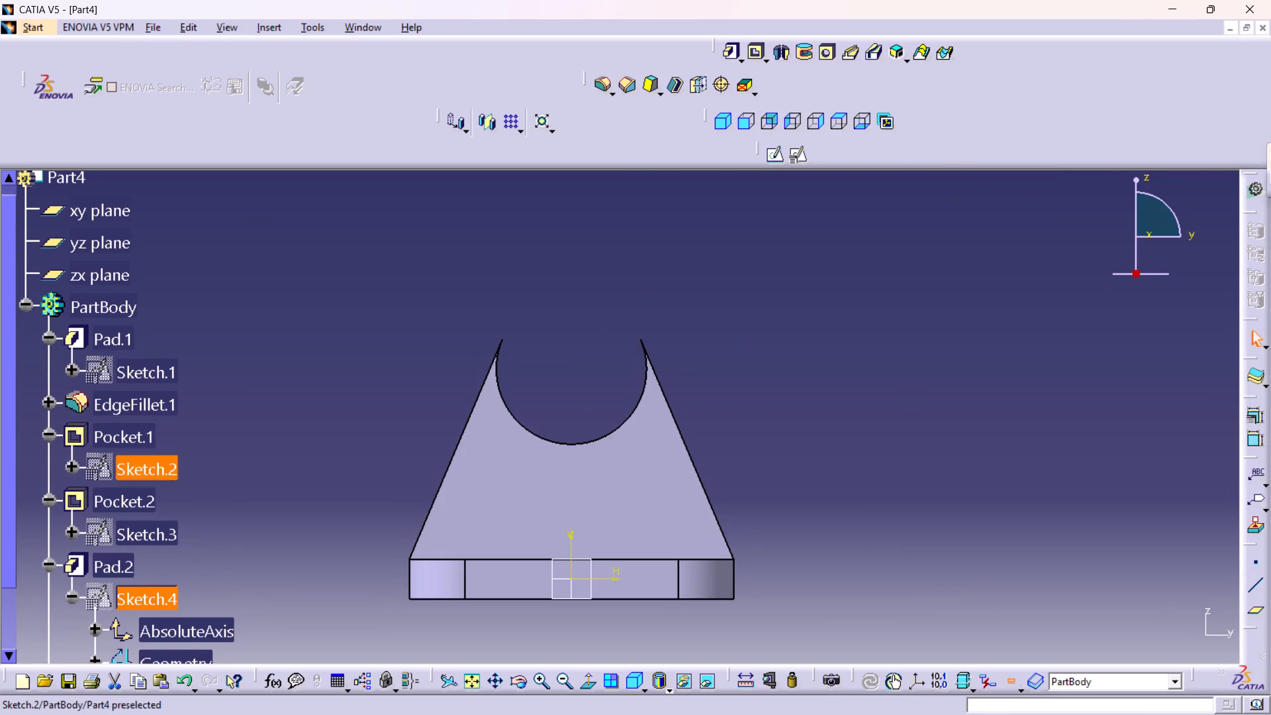
# Reopen the upright face sketch, draw a circle centred on the vertical axis within the arc, and dimension its diameter as 38 mm.
pyautogui.scroll(-2, 111, 489)
pyautogui.doubleClick(127, 627)
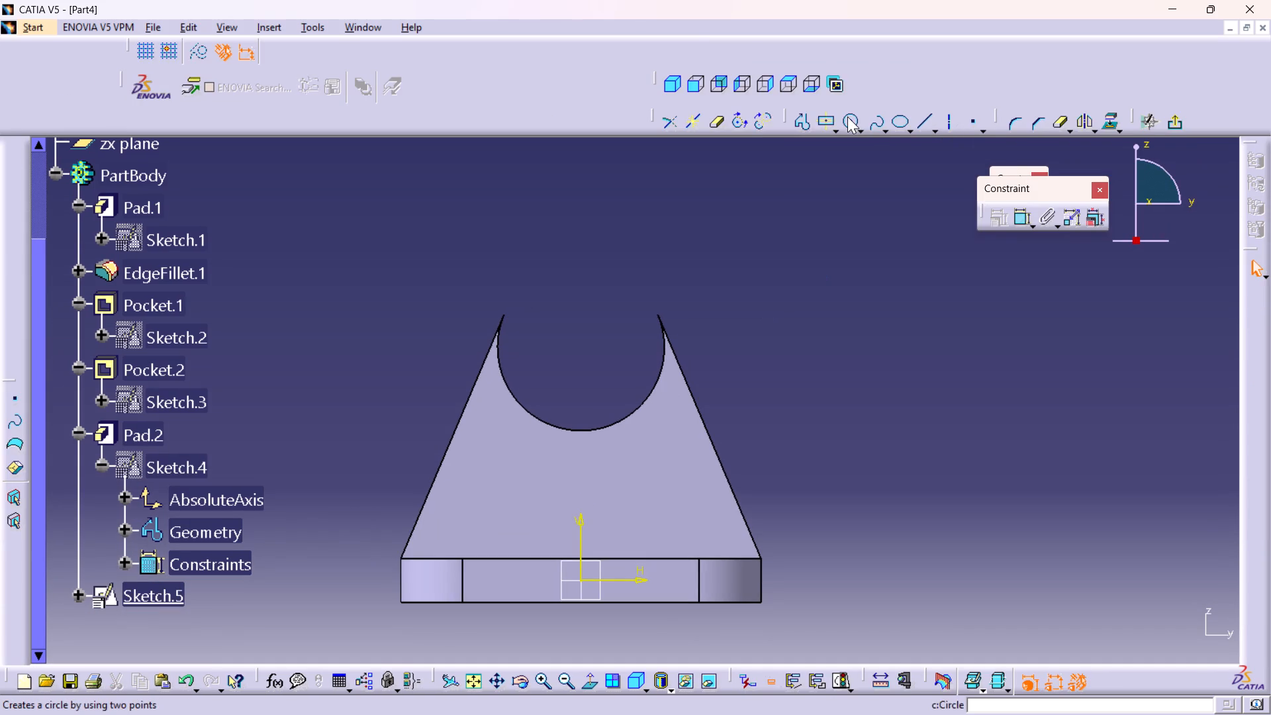
pyautogui.doubleClick(847, 117)
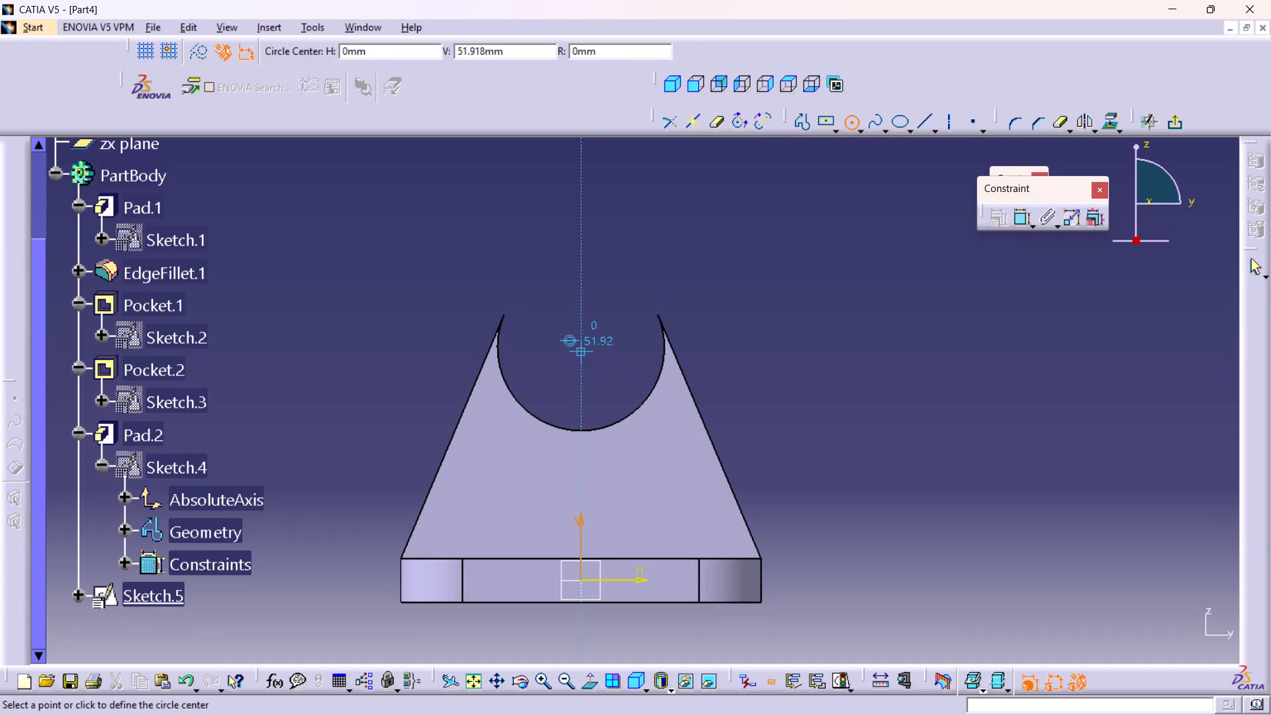
pyautogui.click(579, 352)
pyautogui.click(601, 400)
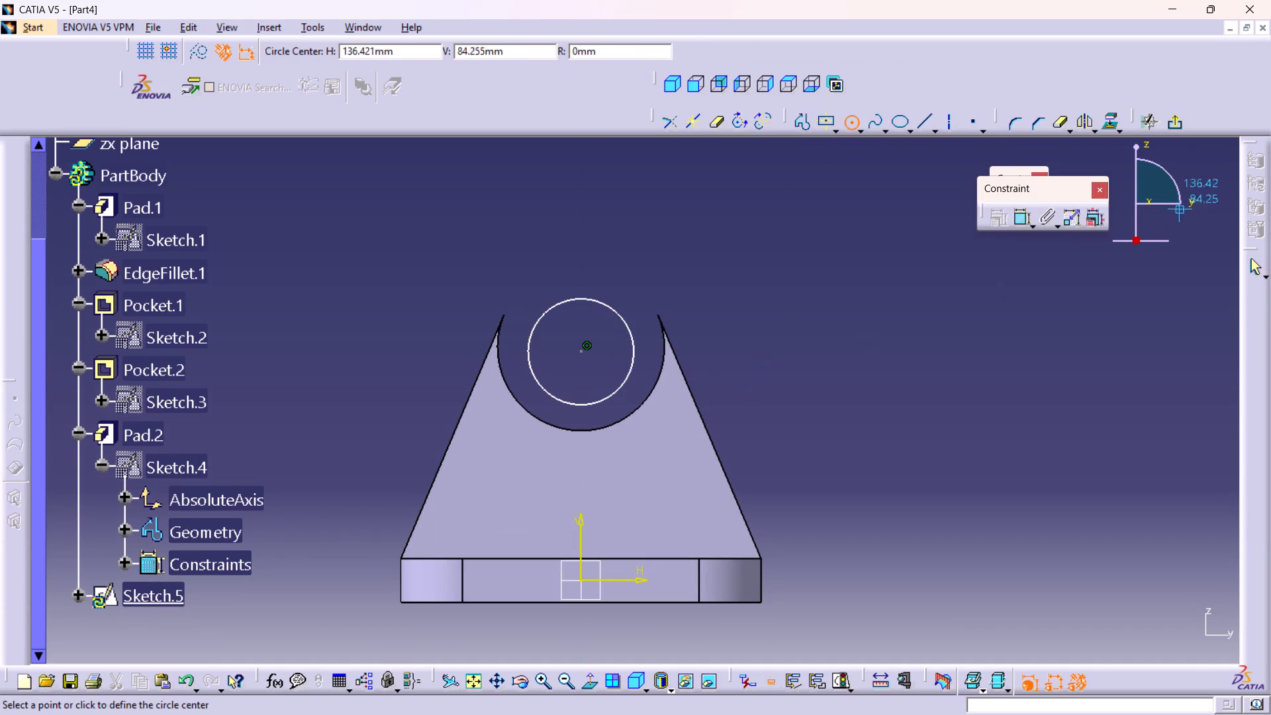
pyautogui.doubleClick(1025, 226)
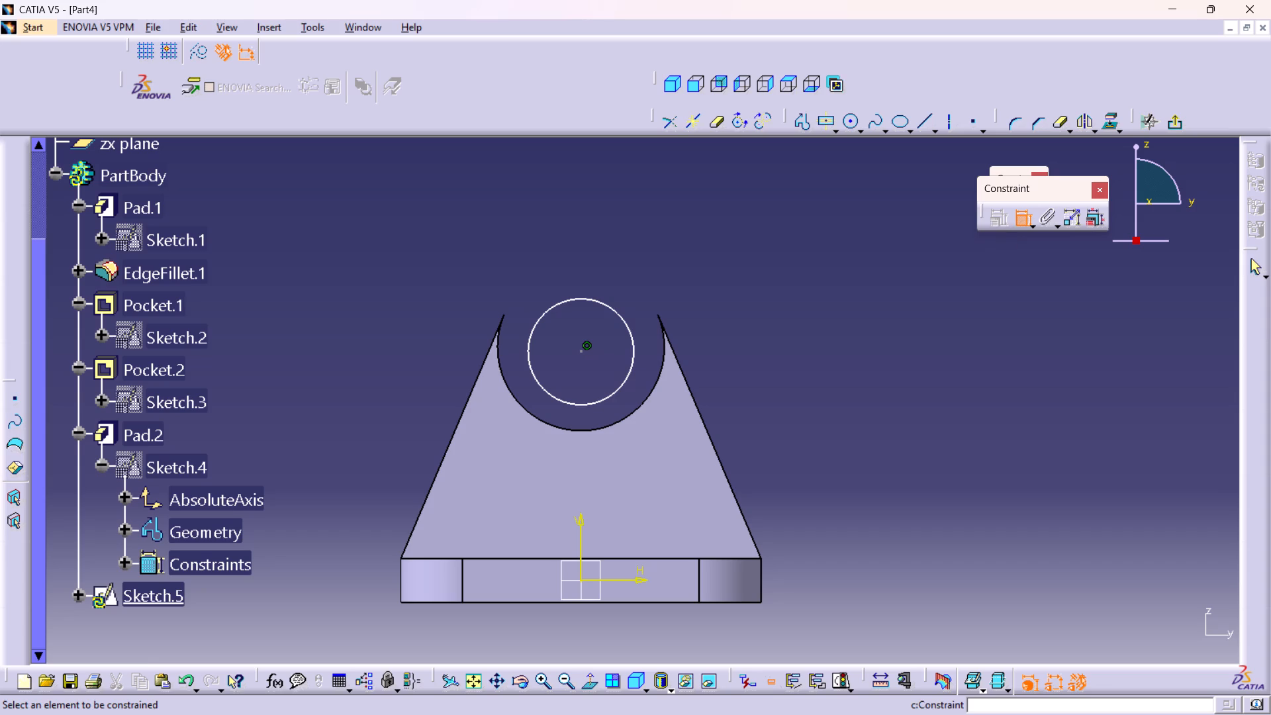
pyautogui.click(601, 303)
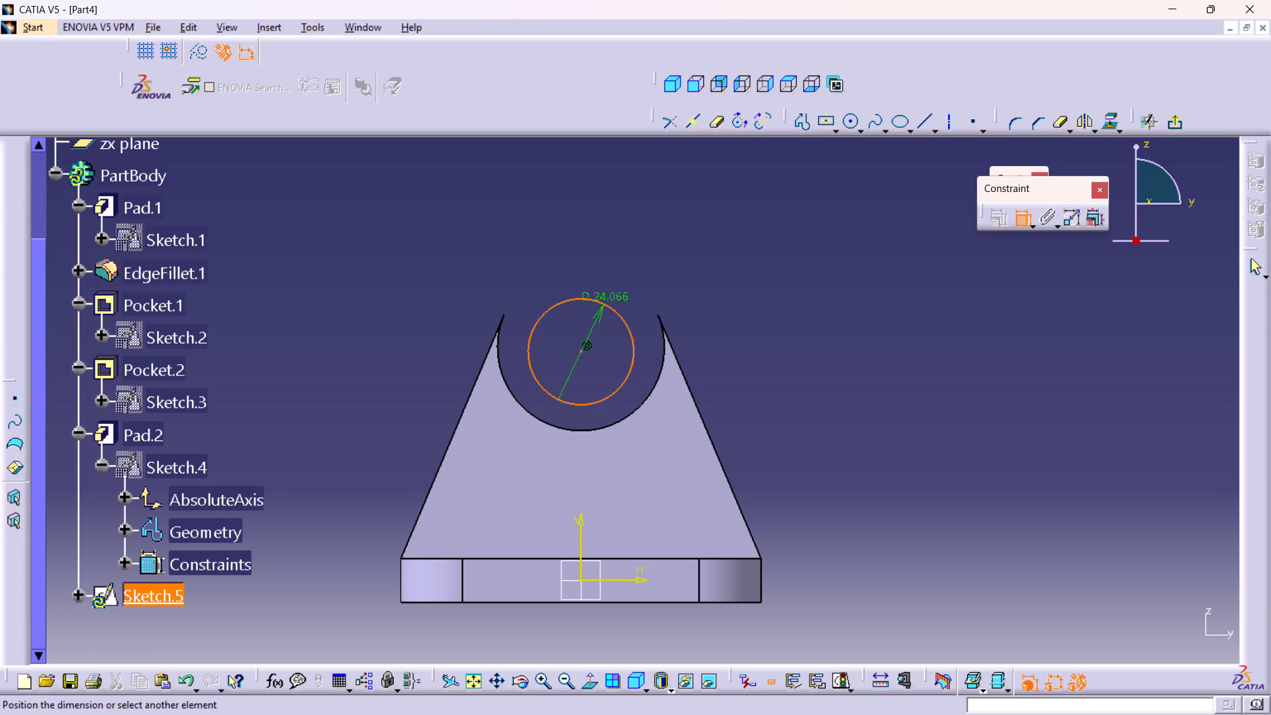
pyautogui.click(793, 230)
pyautogui.doubleClick(796, 231)
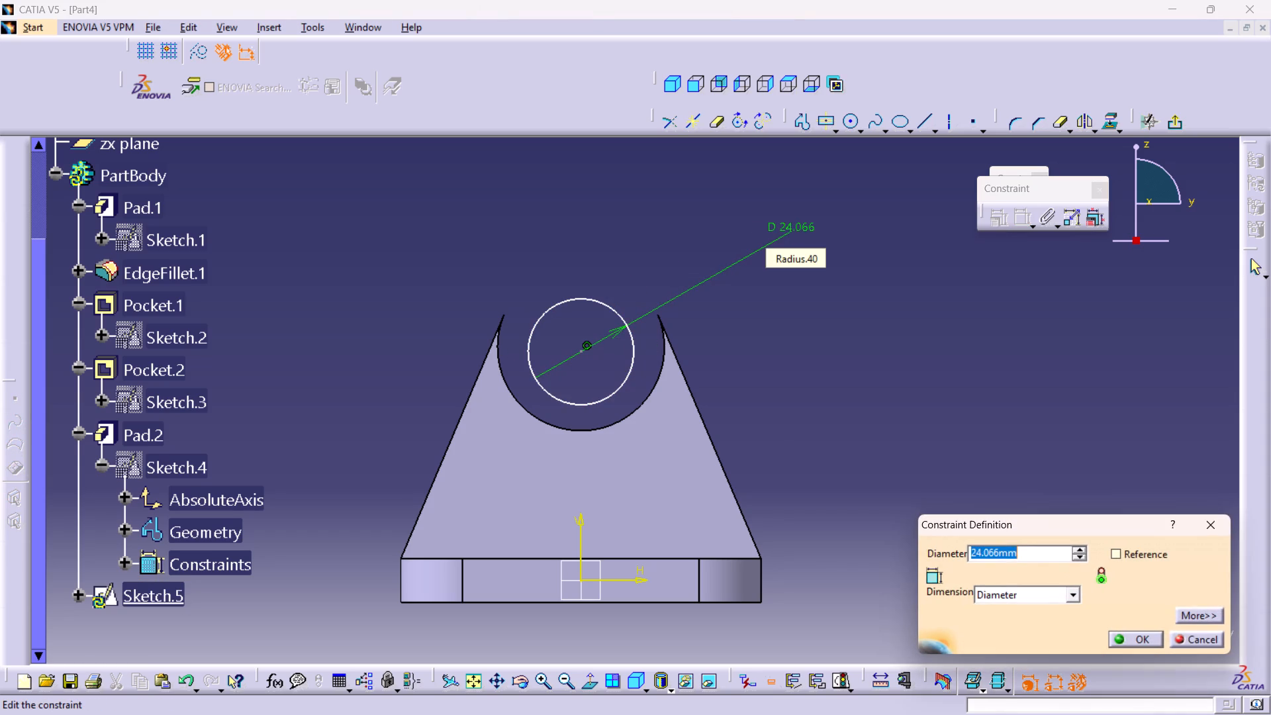
pyautogui.write('19+19')
pyautogui.press('Return')
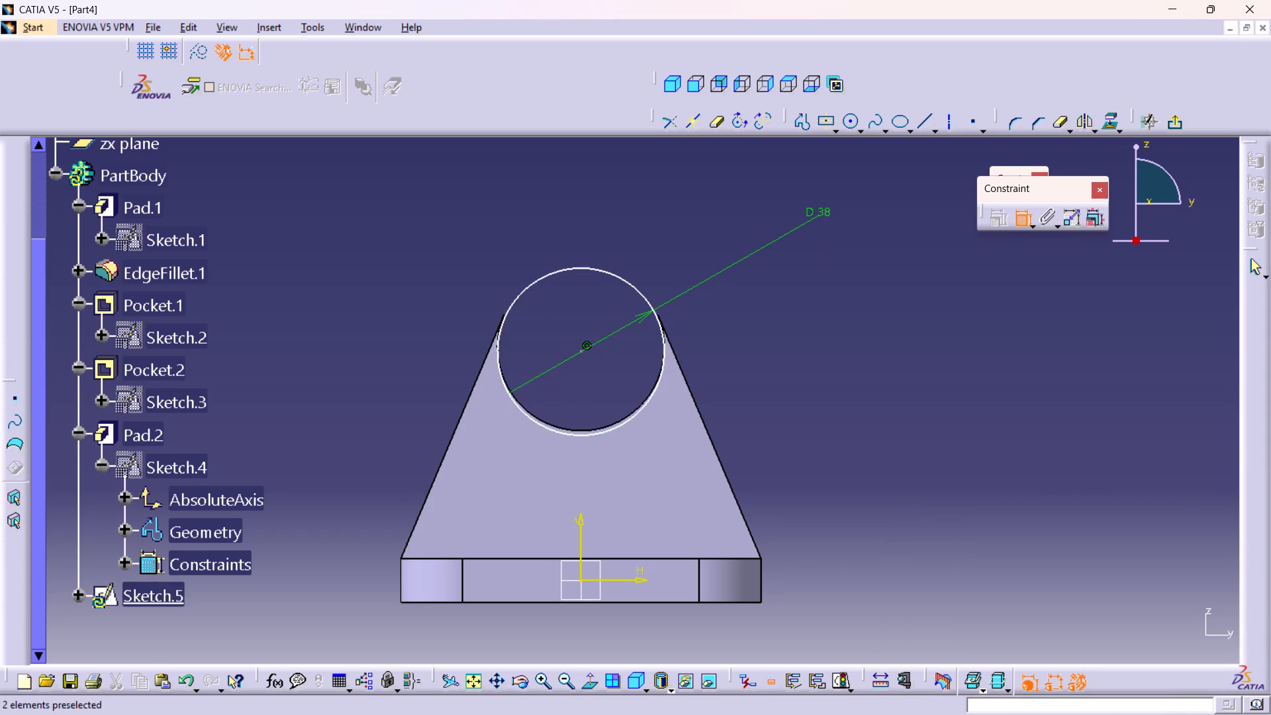
# Constrain the 38 mm circle concentric with the upright's circular arc edge.
pyautogui.moveTo(592, 426); pyautogui.dragTo(568, 326, button='middle')
pyautogui.rightClick(592, 426)
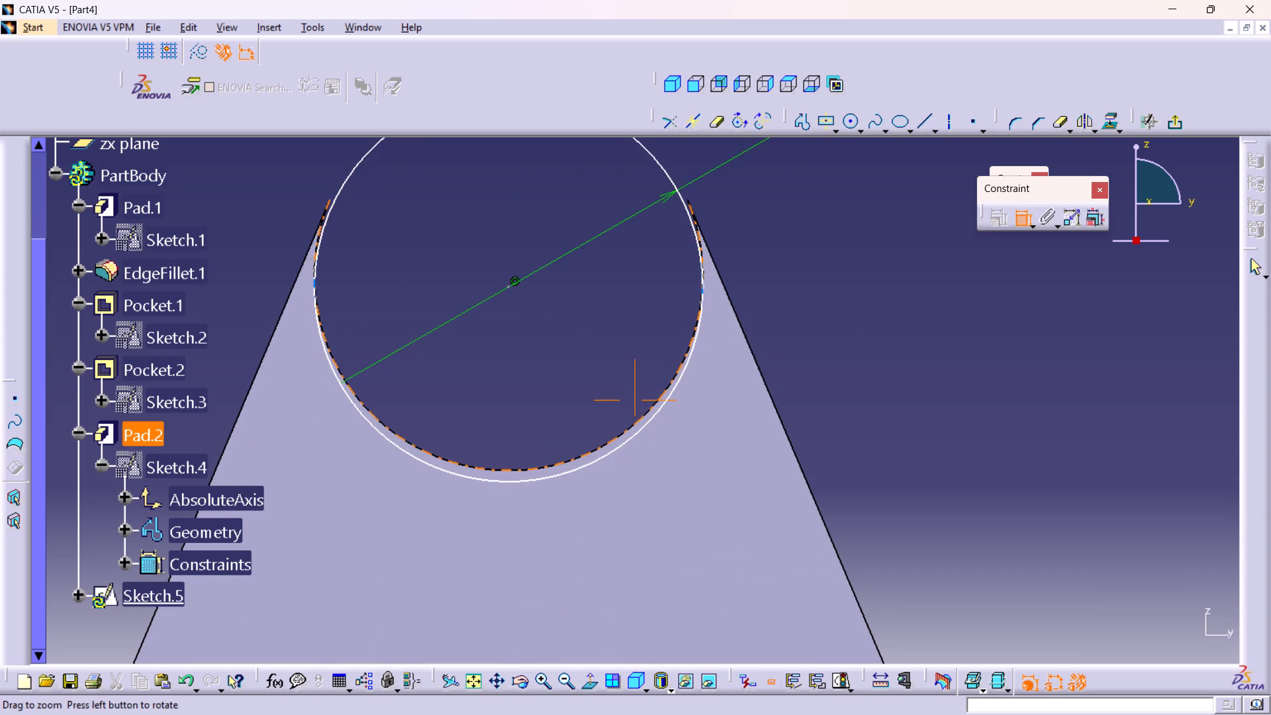
pyautogui.click(540, 482)
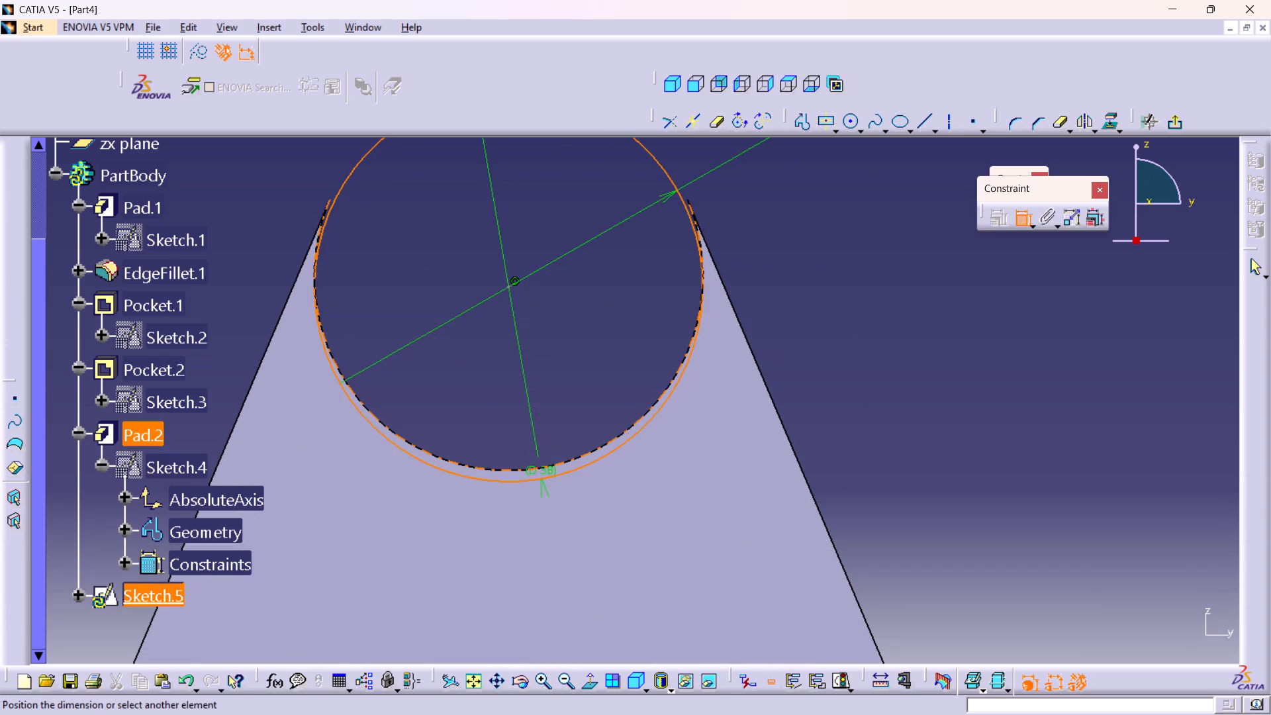
pyautogui.click(545, 467)
pyautogui.rightClick(884, 373)
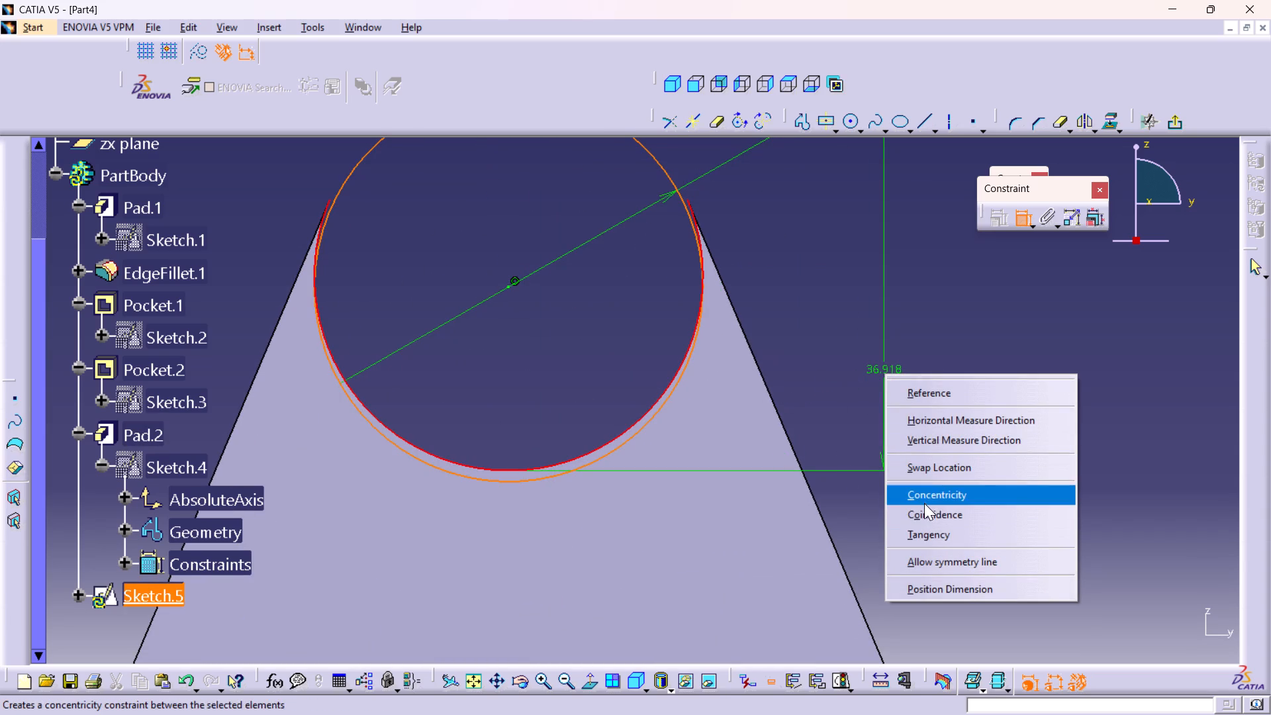
pyautogui.click(924, 500)
# Draw an inner circle from the 38 mm circle's centre, dimension its diameter as 22 mm, and exit the sketch.
pyautogui.moveTo(861, 391); pyautogui.dragTo(892, 456, button='middle')
pyautogui.rightClick(861, 391)
pyautogui.moveTo(898, 405); pyautogui.dragTo(936, 482, button='middle')
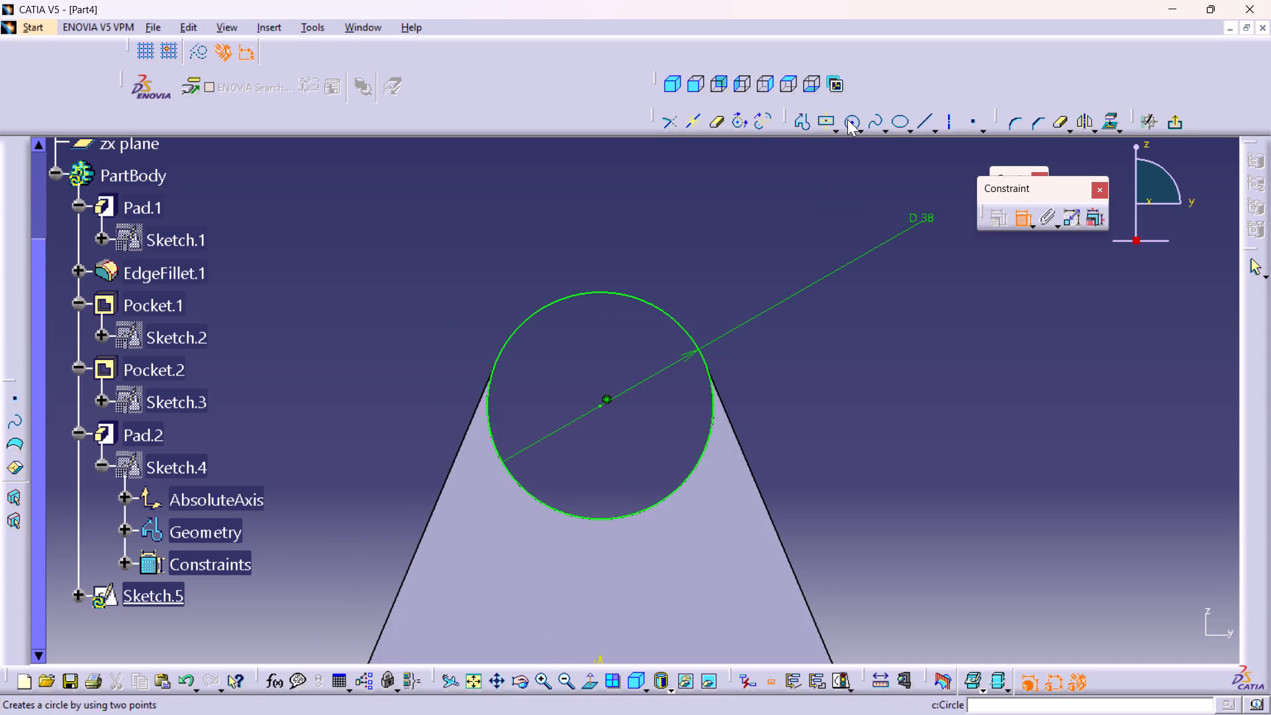
pyautogui.click(847, 119)
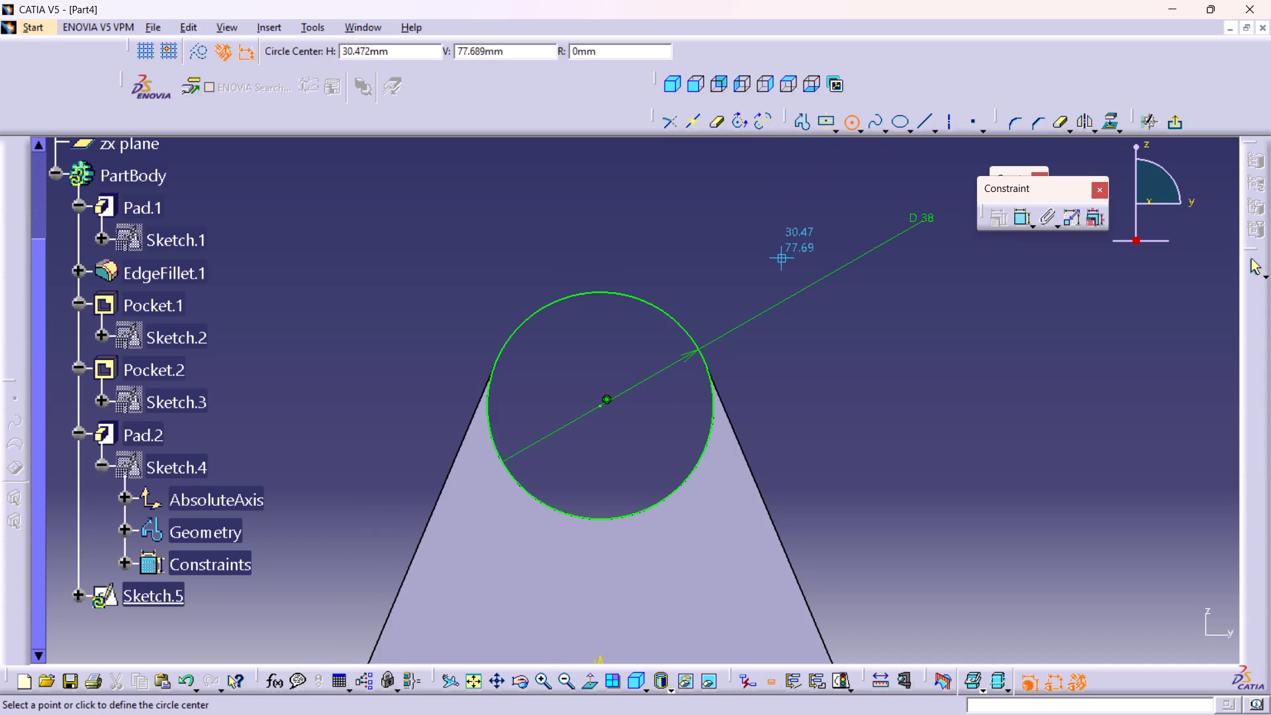
pyautogui.click(600, 406)
pyautogui.click(659, 462)
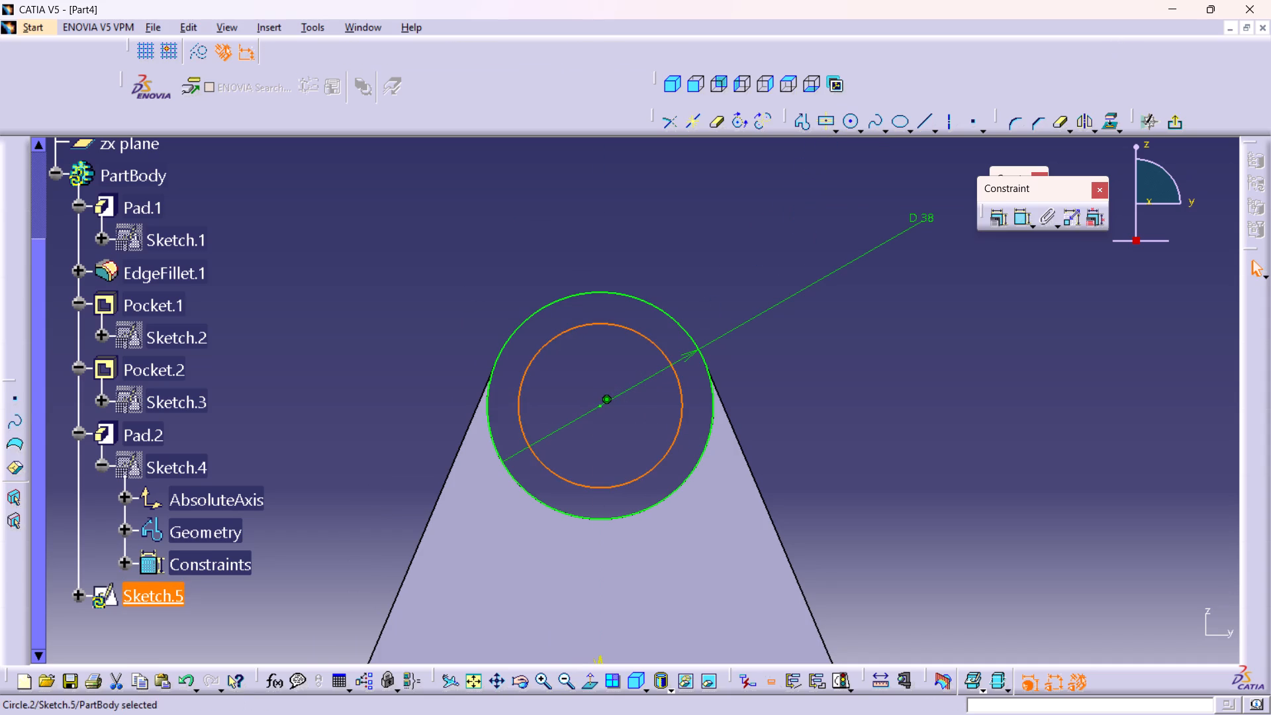
pyautogui.doubleClick(1026, 216)
pyautogui.click(704, 219)
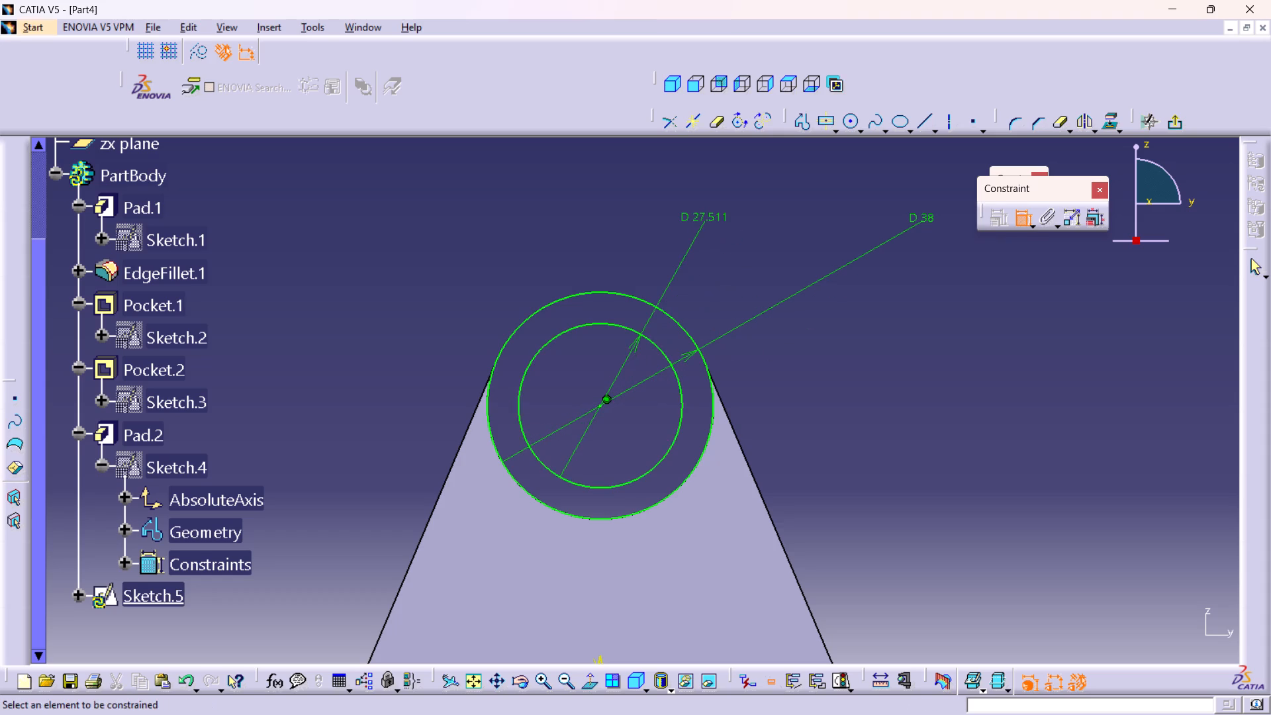
pyautogui.doubleClick(701, 212)
pyautogui.write('22')
pyautogui.press('Return')
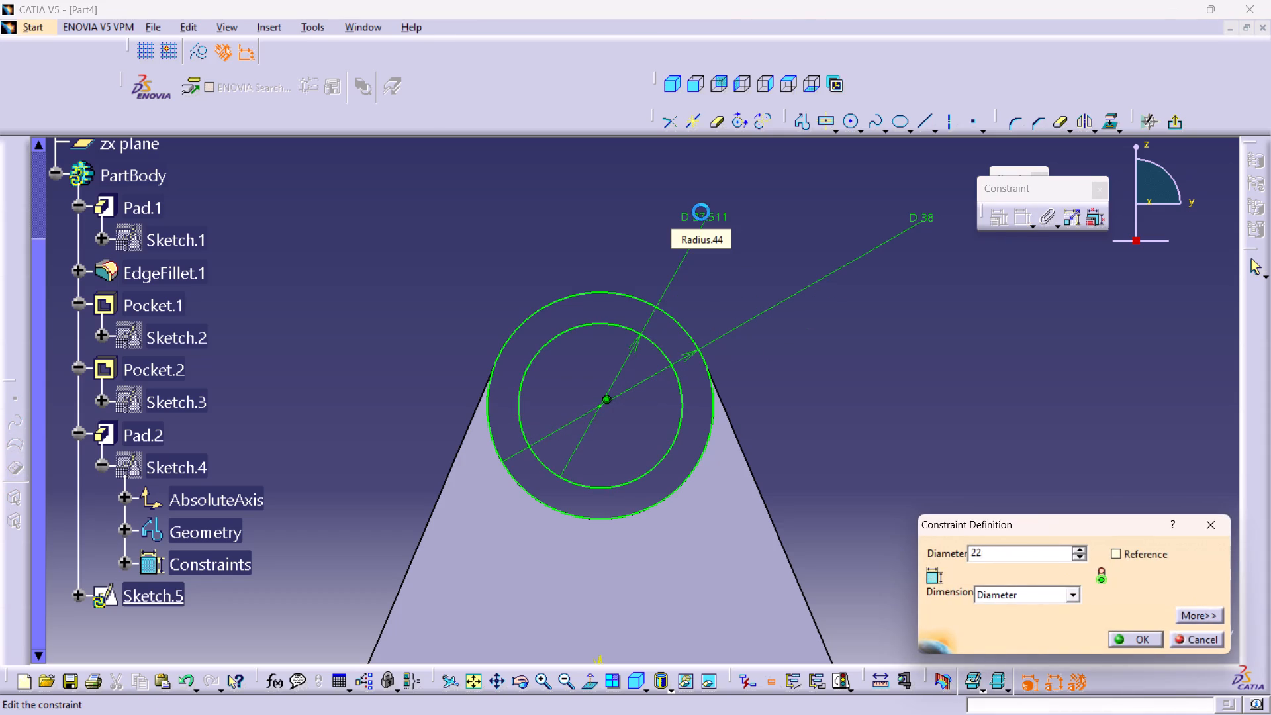
pyautogui.click(1173, 122)
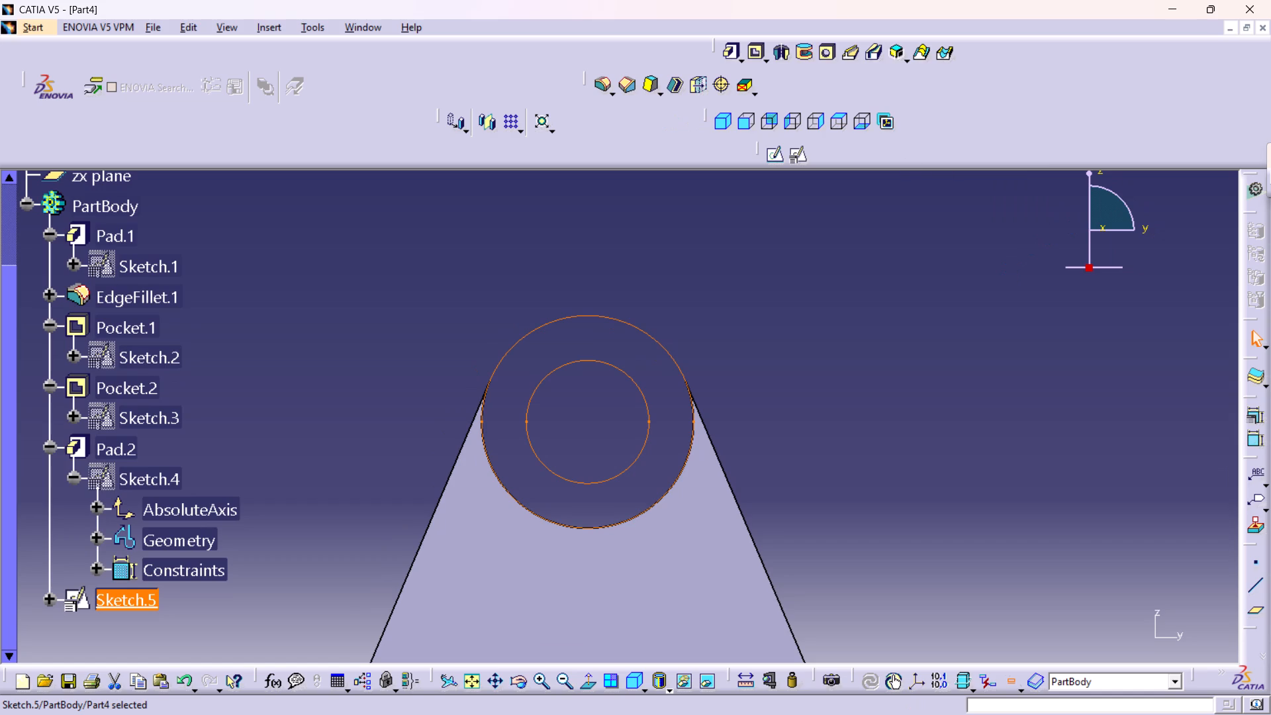
# Pad the two-circle ring sketch 12 mm in the reversed direction, back through the upright.
pyautogui.click(729, 122)
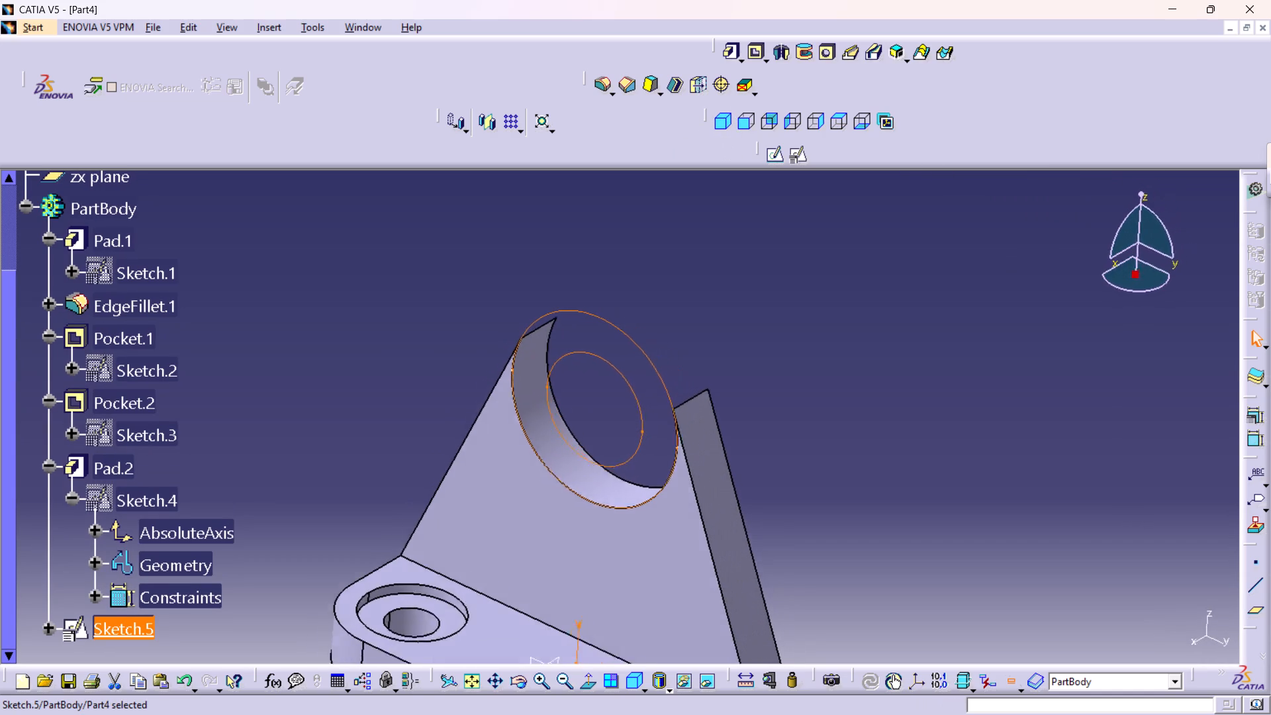
pyautogui.moveTo(747, 299); pyautogui.dragTo(771, 348, button='middle')
pyautogui.rightClick(747, 302)
pyautogui.moveTo(818, 417); pyautogui.dragTo(806, 401, button='middle')
pyautogui.click(730, 49)
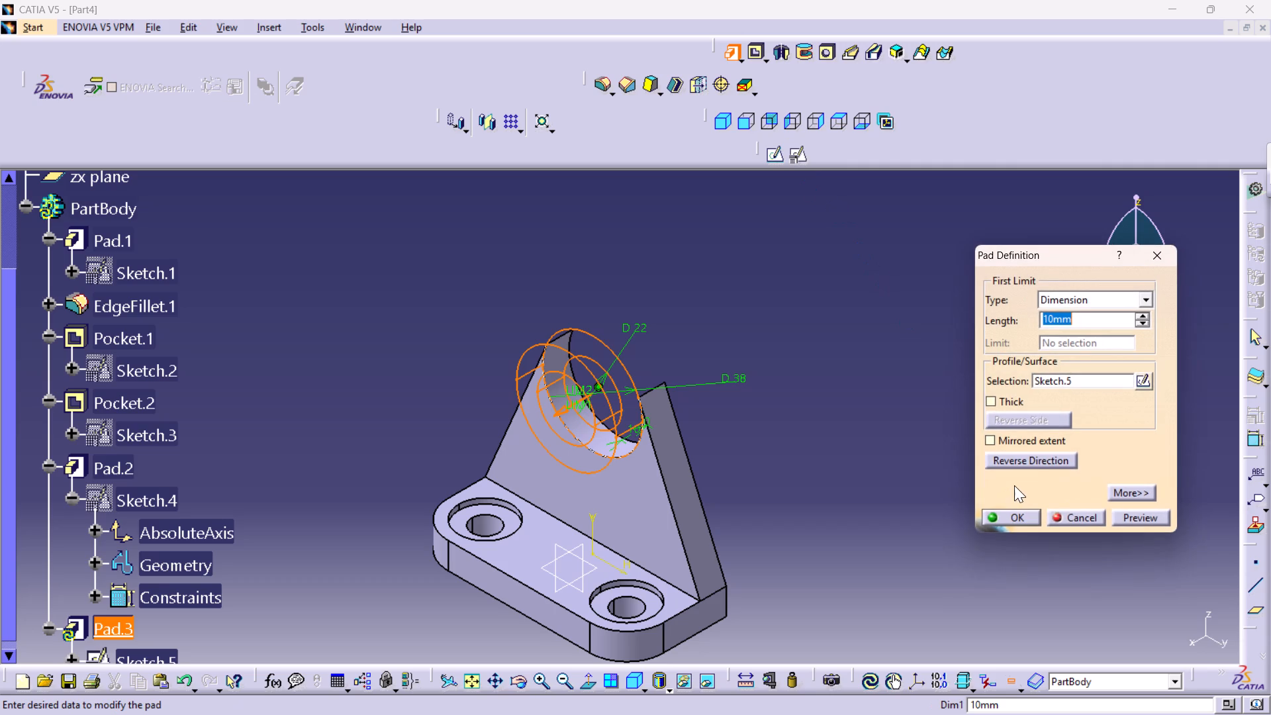
pyautogui.click(1024, 463)
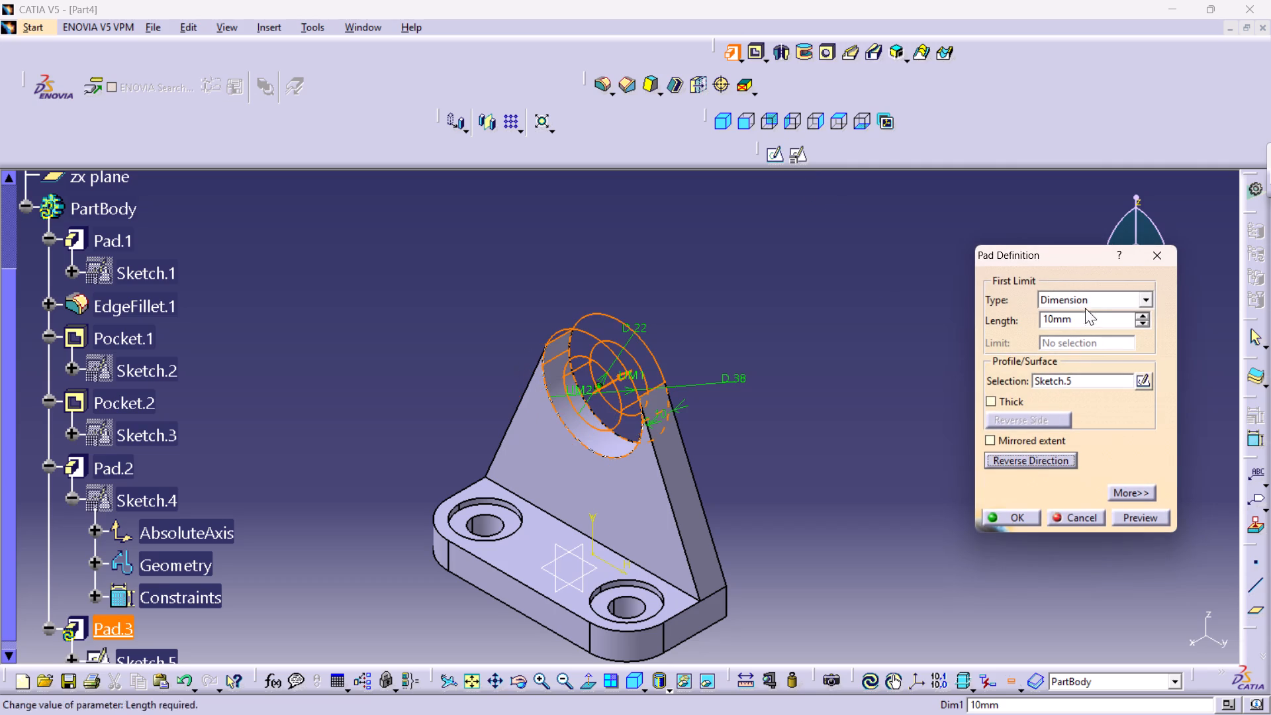
pyautogui.doubleClick(1082, 315)
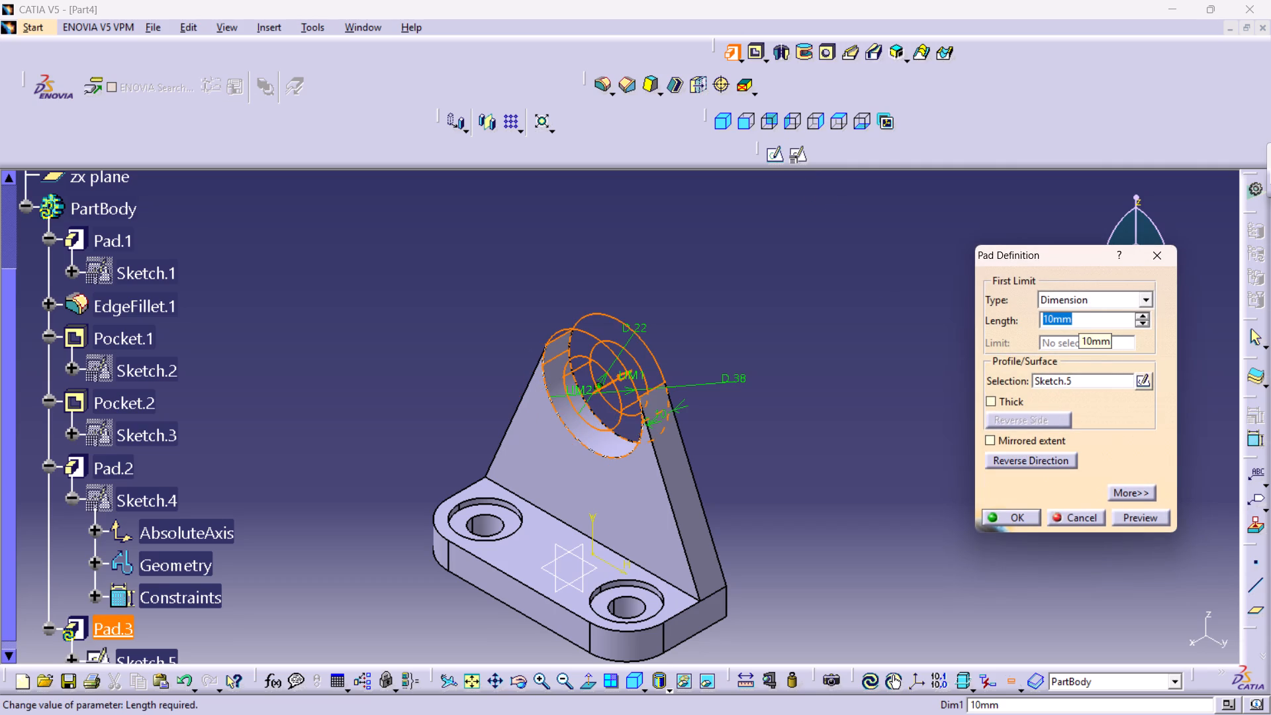
pyautogui.write('12')
pyautogui.press('Return')
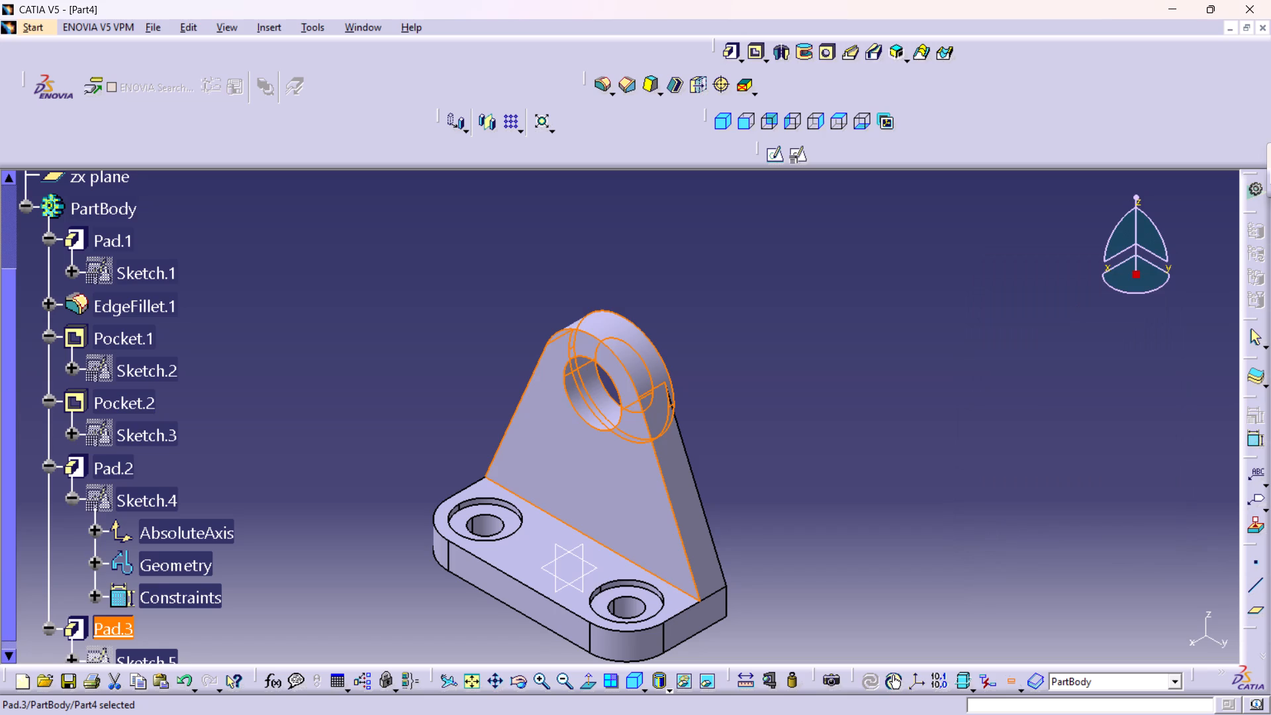
pyautogui.click(782, 394)
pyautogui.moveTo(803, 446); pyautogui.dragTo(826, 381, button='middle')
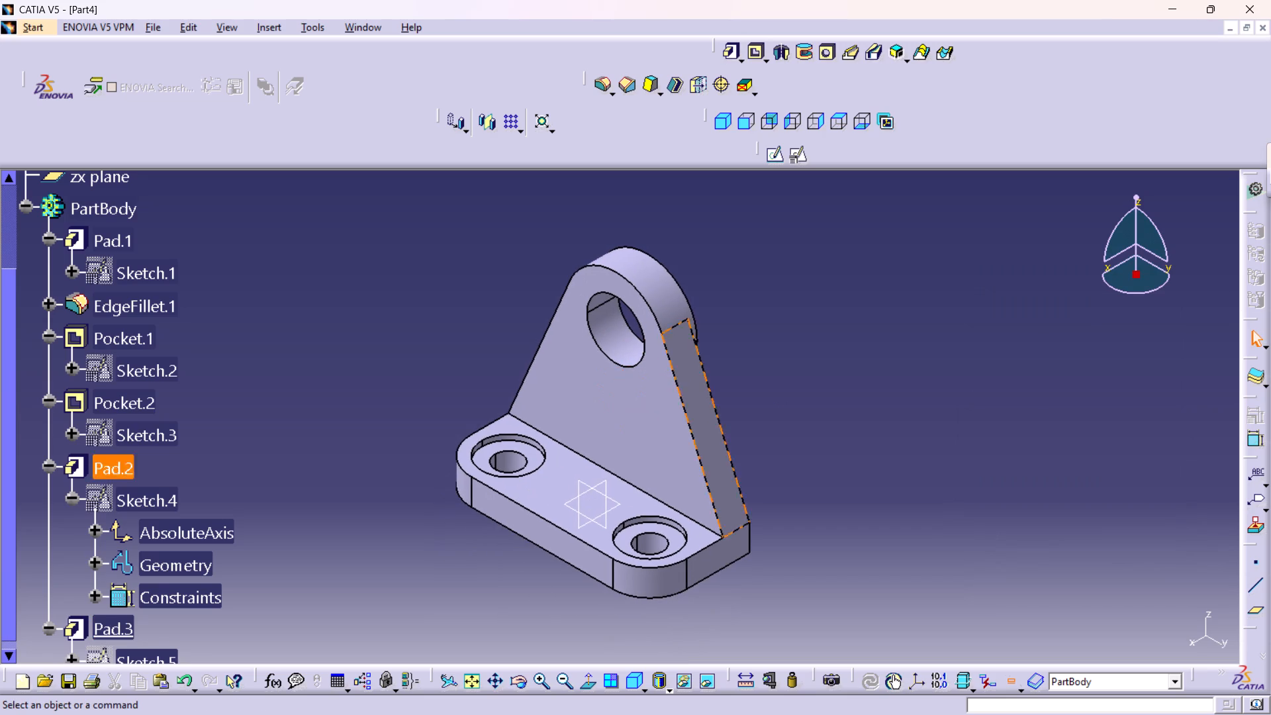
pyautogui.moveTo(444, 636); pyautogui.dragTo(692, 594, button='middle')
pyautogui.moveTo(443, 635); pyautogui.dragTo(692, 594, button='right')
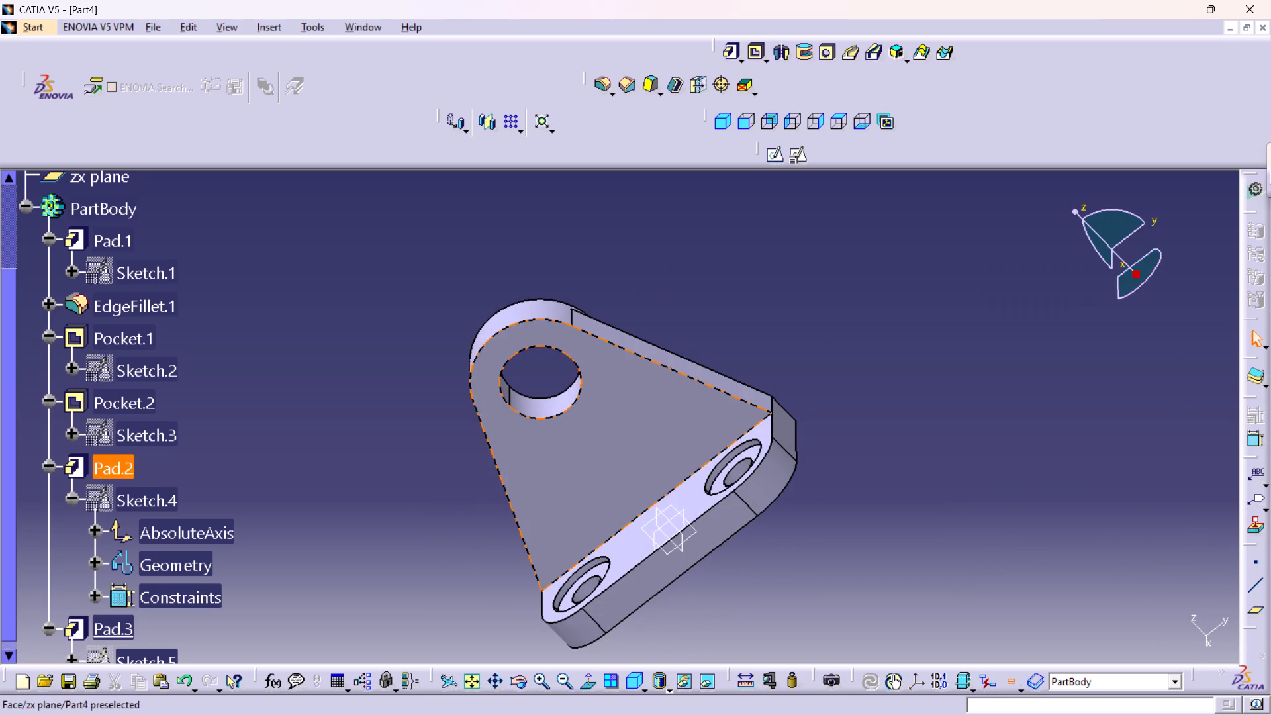
# Open a positioned sketch on the zx plane with implicit origin and orientation.
pyautogui.moveTo(570, 434); pyautogui.dragTo(639, 363, button='middle')
pyautogui.moveTo(872, 347); pyautogui.dragTo(871, 347, button='middle')
pyautogui.moveTo(872, 347); pyautogui.dragTo(871, 347, button='right')
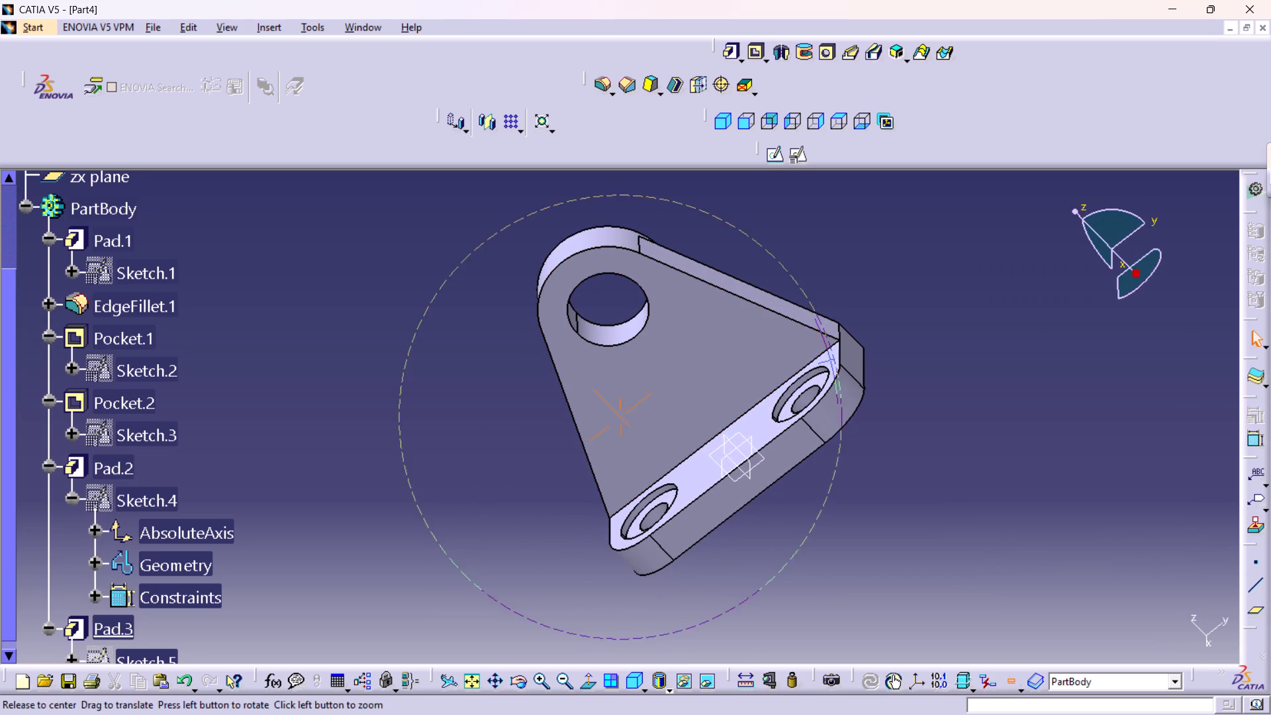
pyautogui.moveTo(871, 347); pyautogui.dragTo(869, 489, button='right')
pyautogui.moveTo(871, 347); pyautogui.dragTo(869, 489, button='middle')
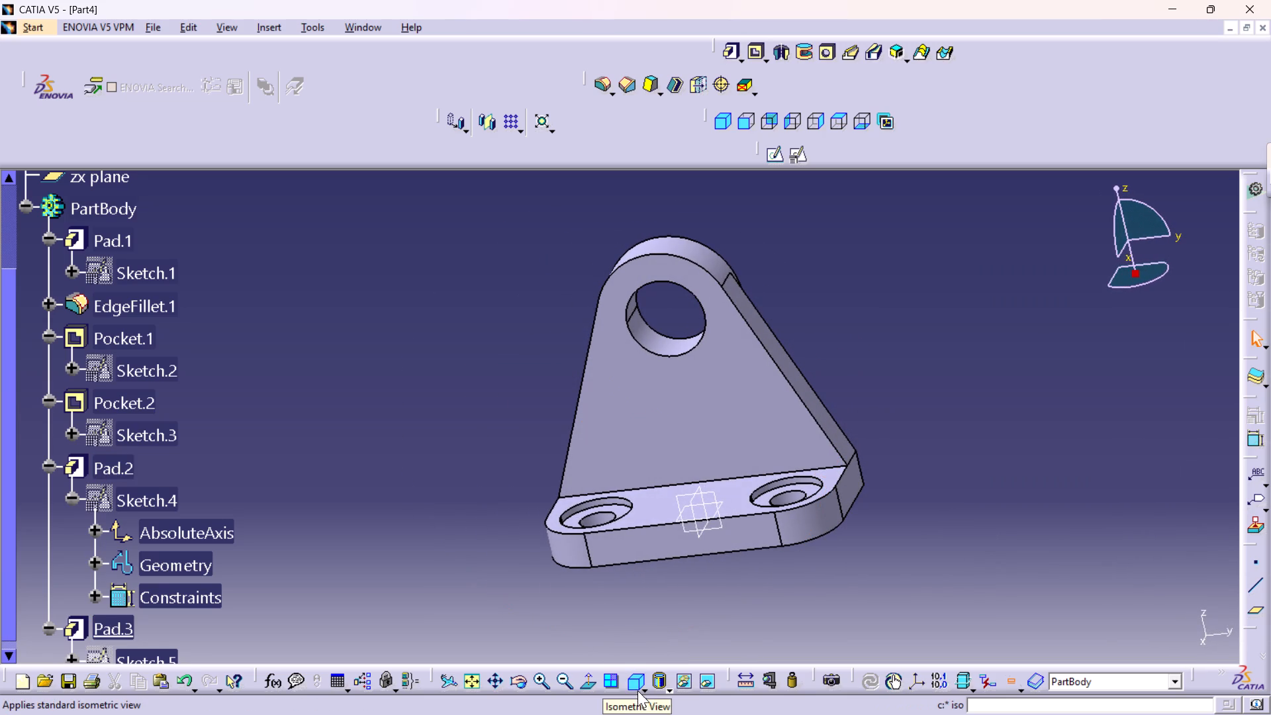
pyautogui.click(637, 685)
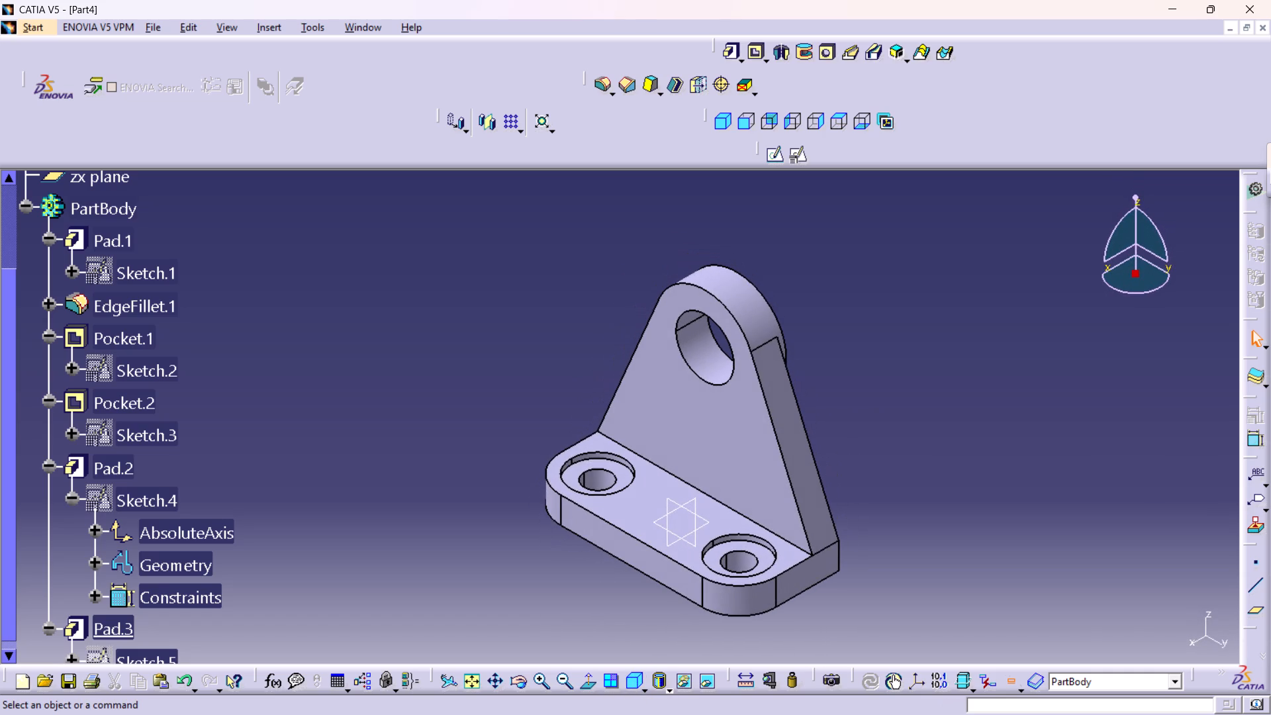
pyautogui.click(692, 499)
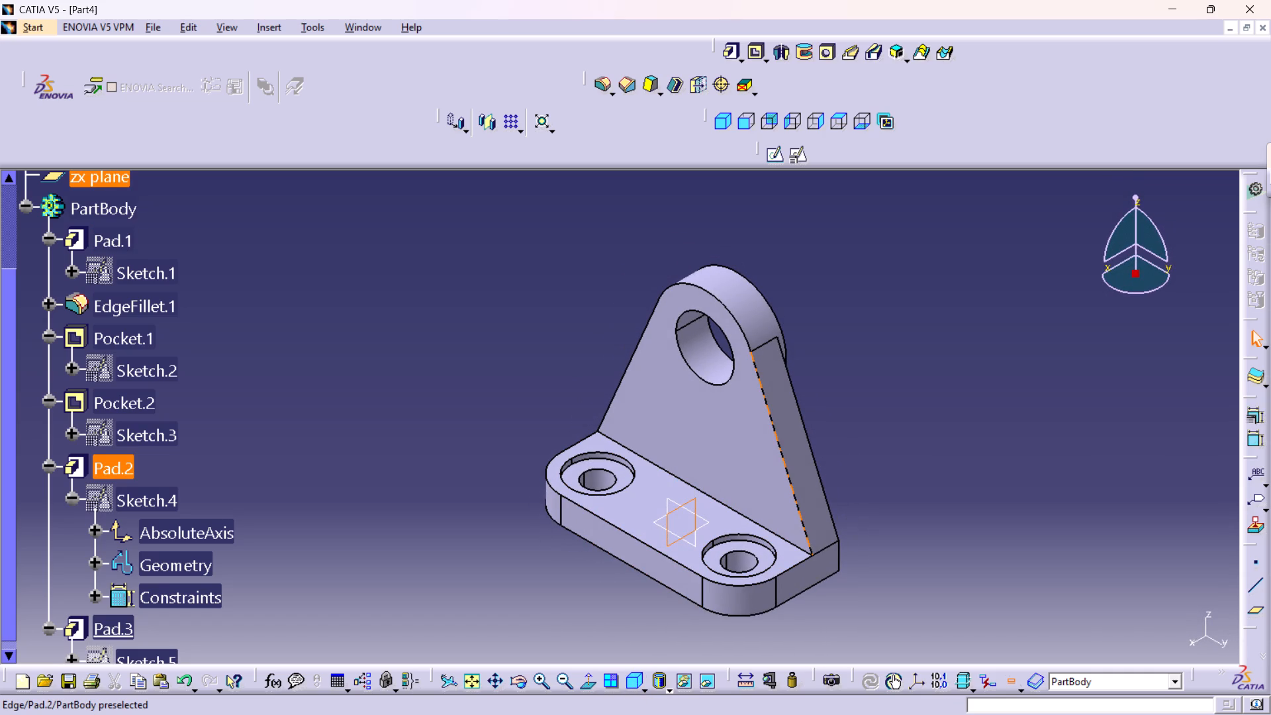
pyautogui.moveTo(944, 483); pyautogui.dragTo(896, 414, button='middle')
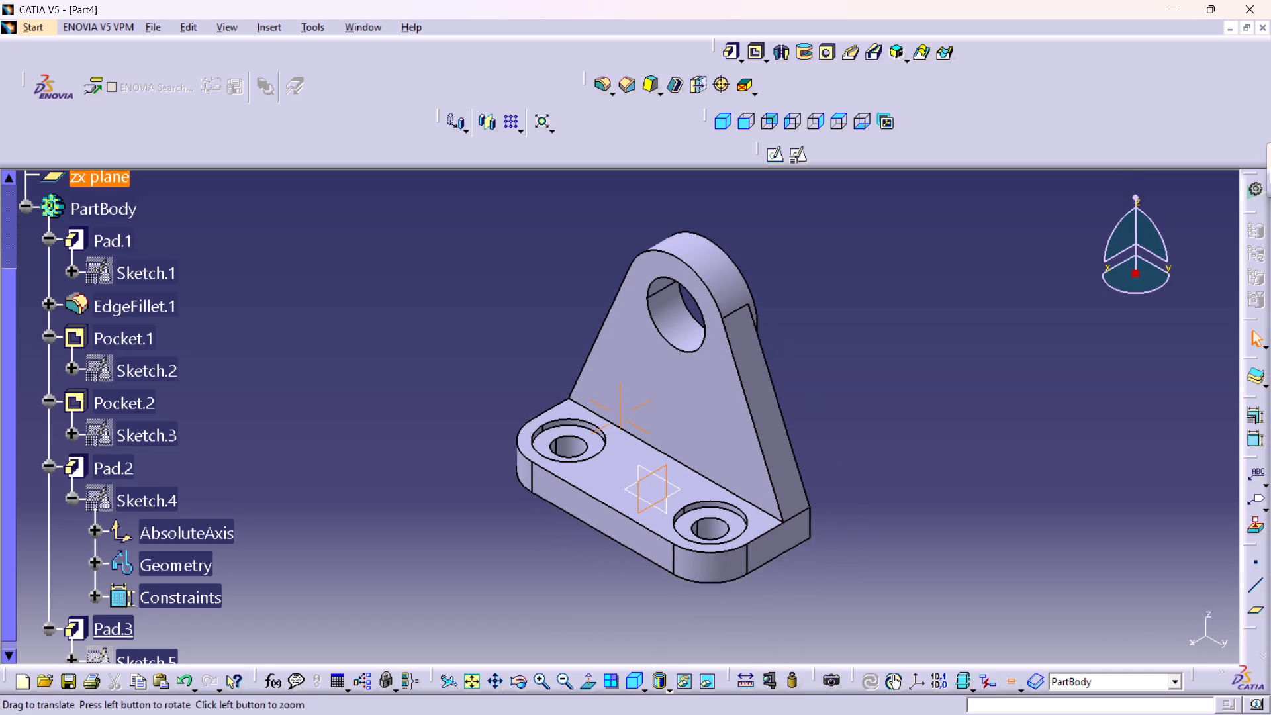
pyautogui.moveTo(896, 414); pyautogui.dragTo(892, 408, button='middle')
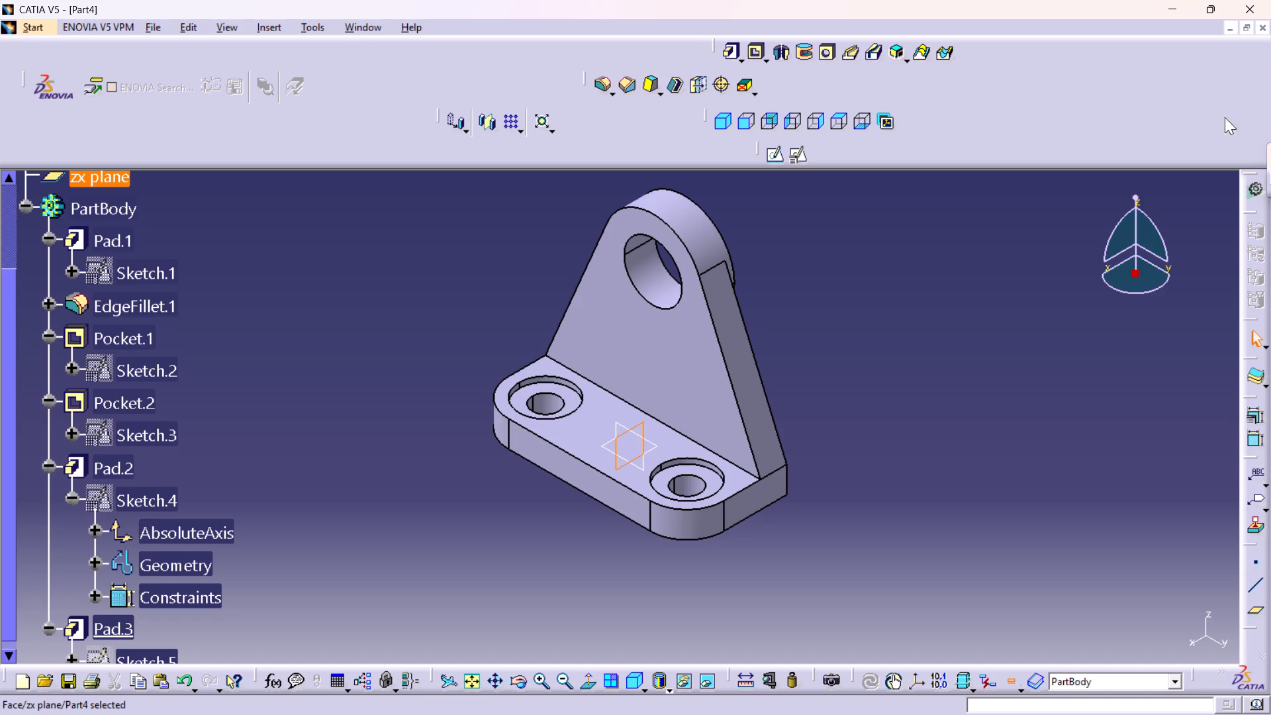
pyautogui.click(798, 157)
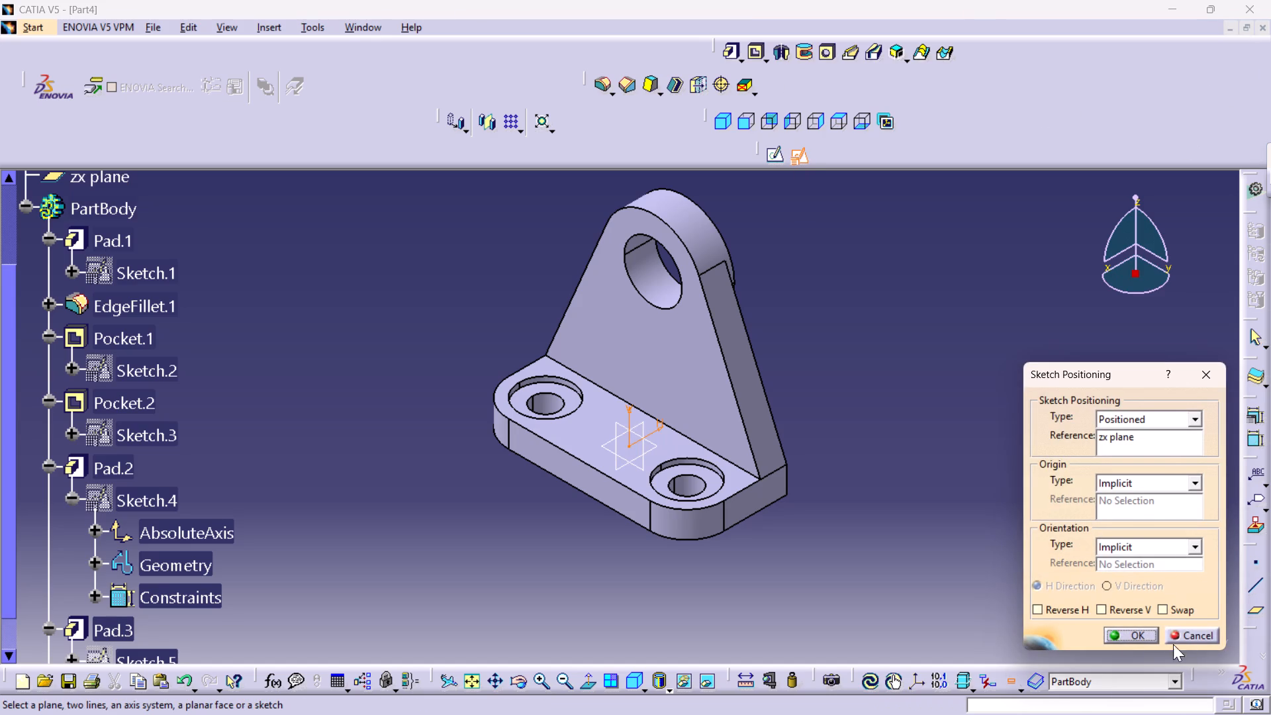
pyautogui.click(1128, 635)
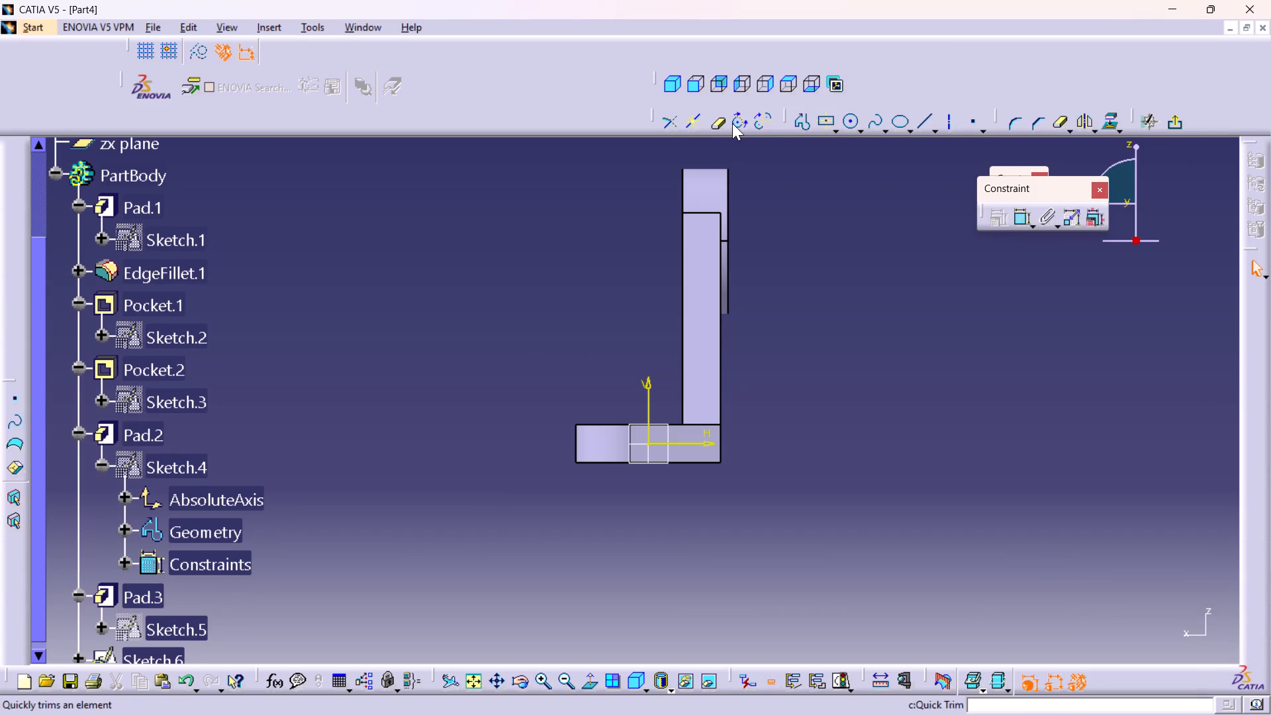
# Draw a sloped line about 36.5 mm long, rising at about 48° from above the base plate's front end towards the upright.
pyautogui.doubleClick(800, 119)
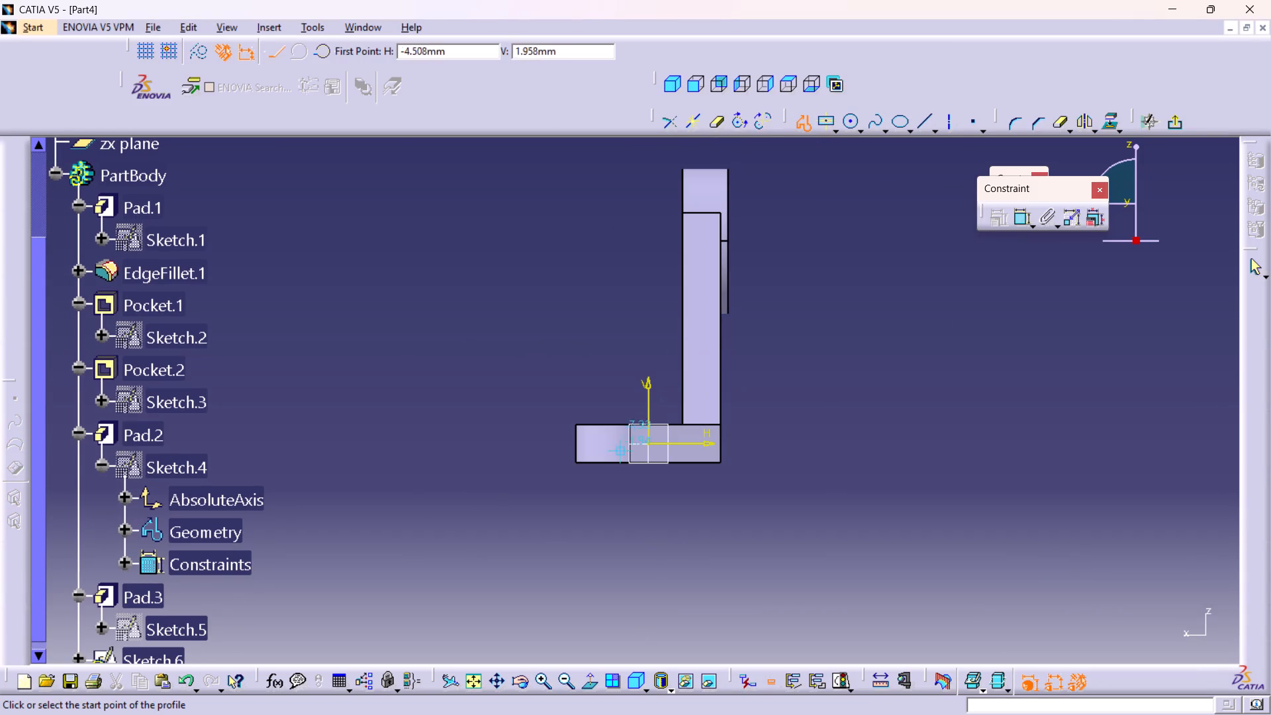
pyautogui.click(577, 407)
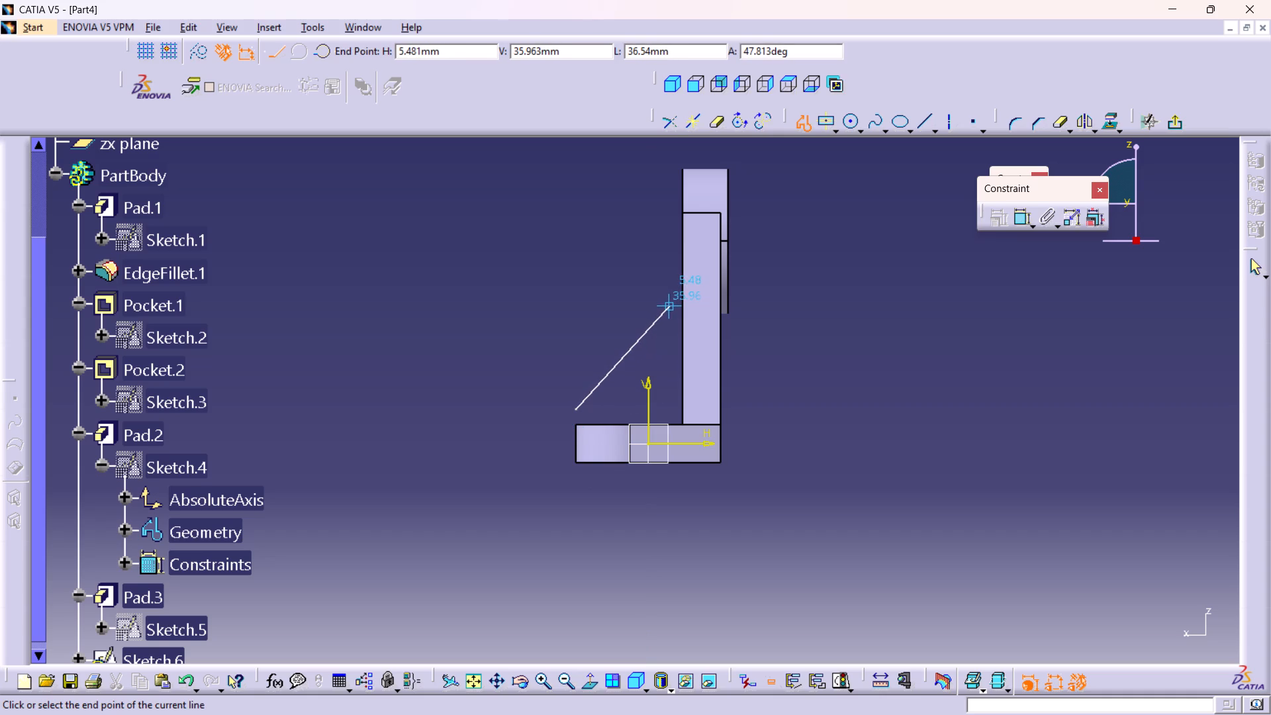
pyautogui.click(671, 304)
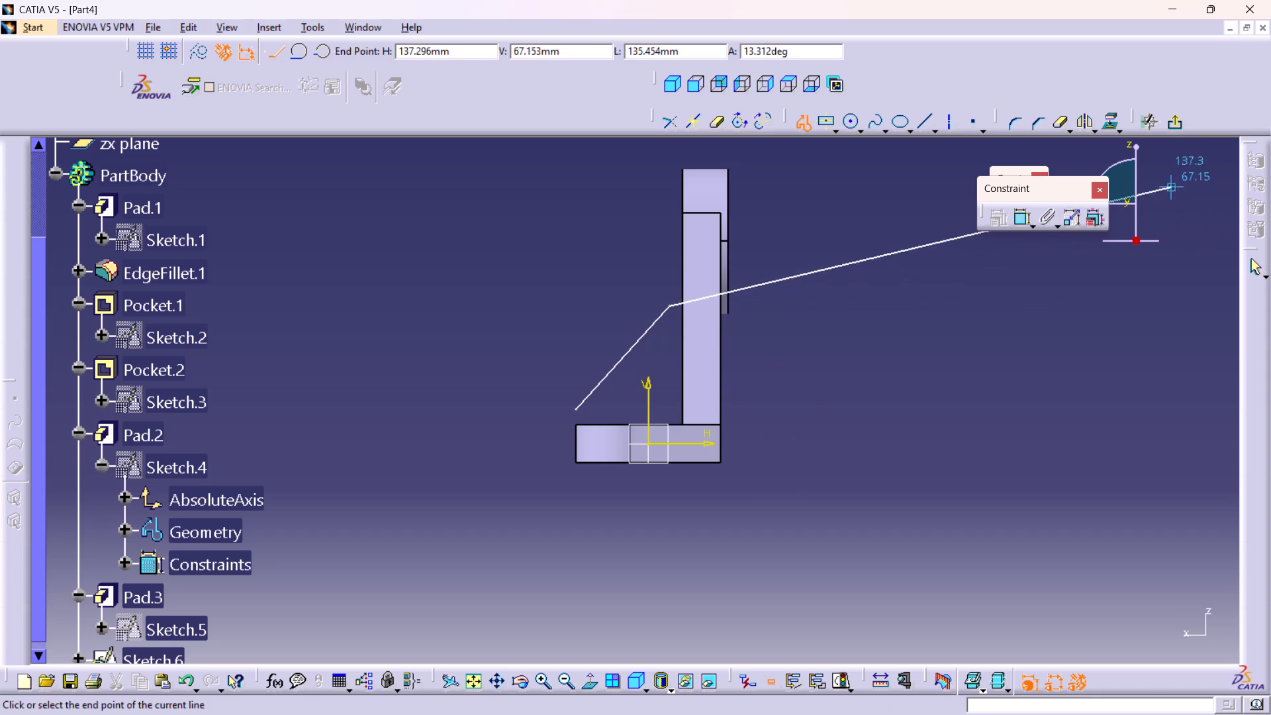
pyautogui.click(1258, 262)
pyautogui.click(977, 336)
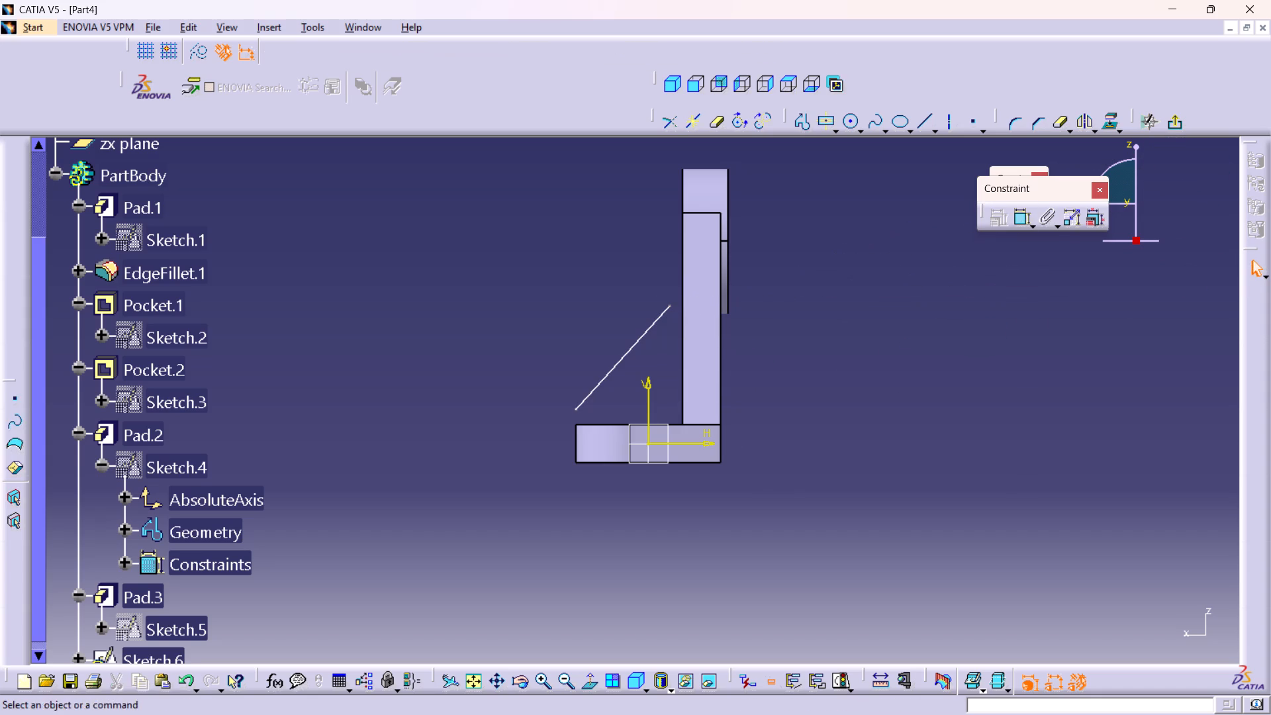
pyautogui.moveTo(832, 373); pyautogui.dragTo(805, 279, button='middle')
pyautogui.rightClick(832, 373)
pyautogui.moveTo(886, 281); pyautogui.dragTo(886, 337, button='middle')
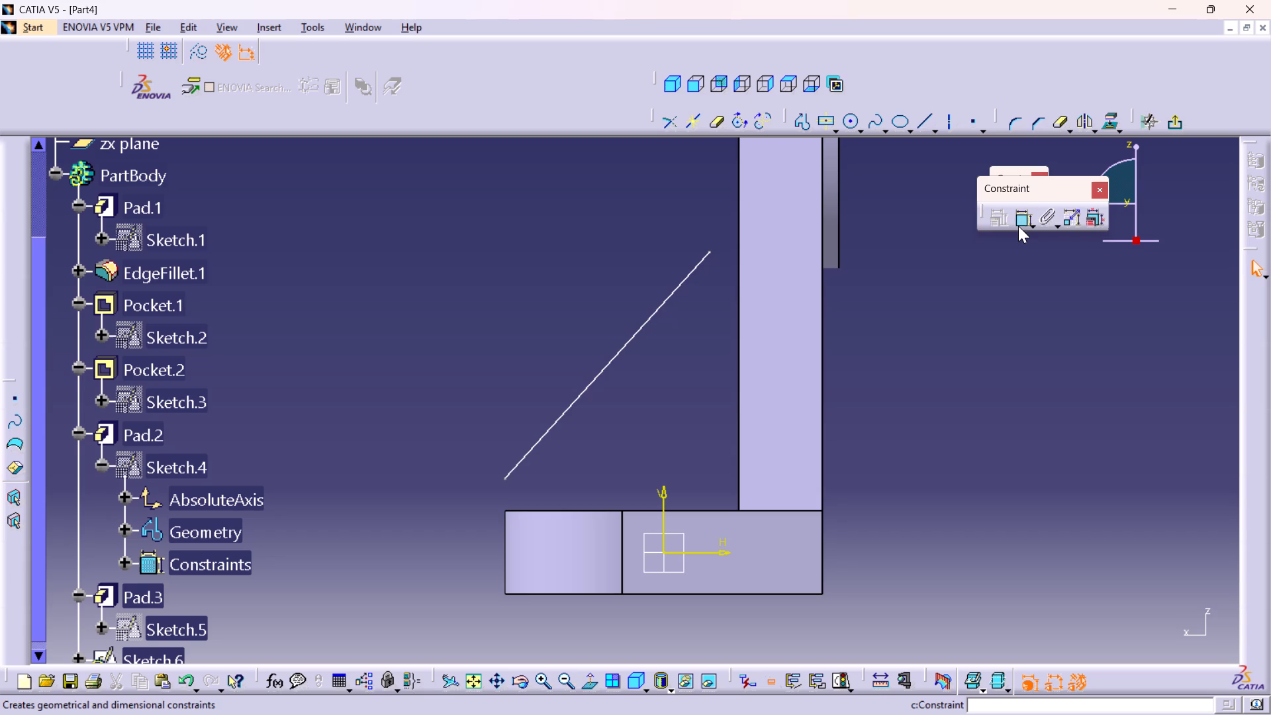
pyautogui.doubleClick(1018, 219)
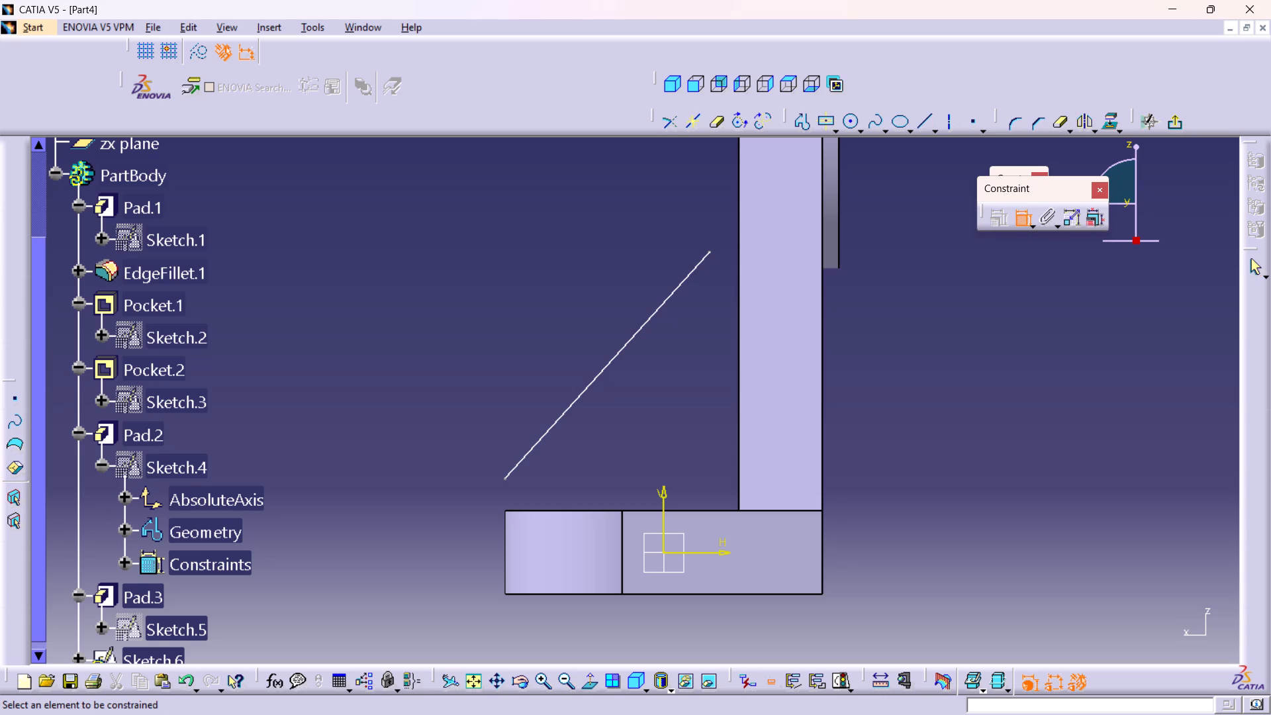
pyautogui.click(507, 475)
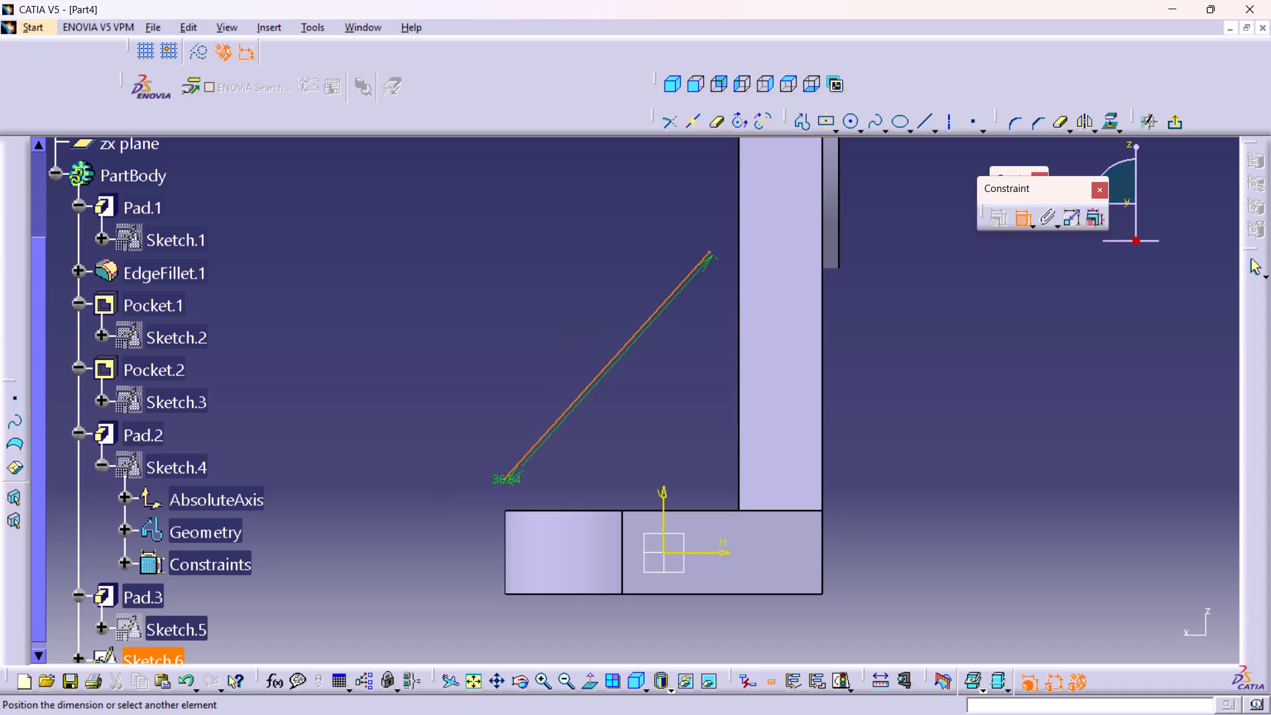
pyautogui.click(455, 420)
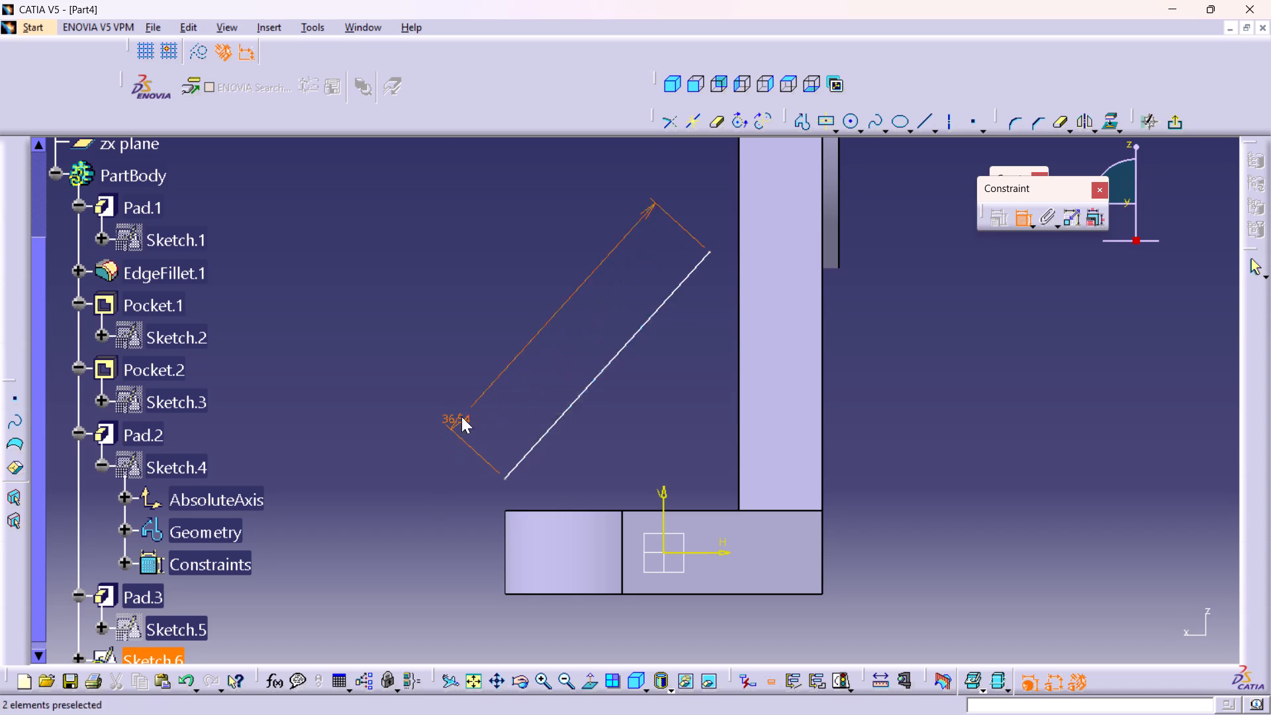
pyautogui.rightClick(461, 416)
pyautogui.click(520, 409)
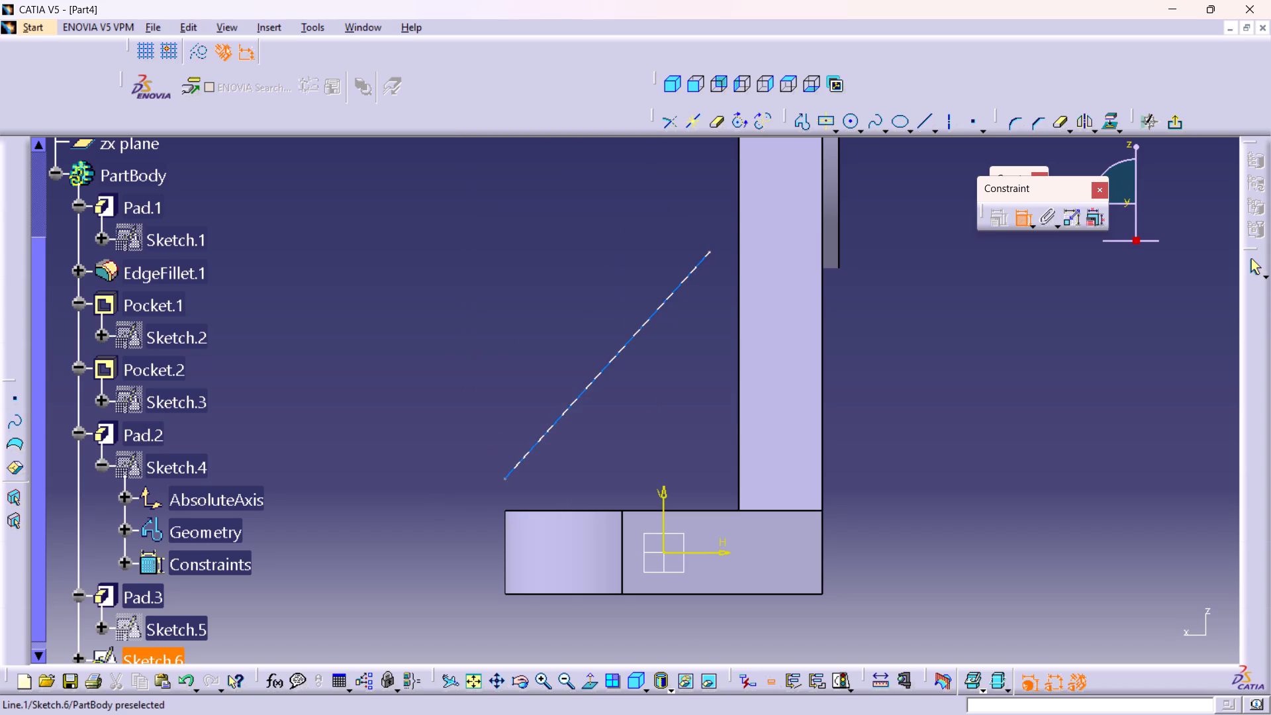
# Constrain the sloped line's lower endpoint coincident with the base plate's top front corner.
pyautogui.click(504, 478)
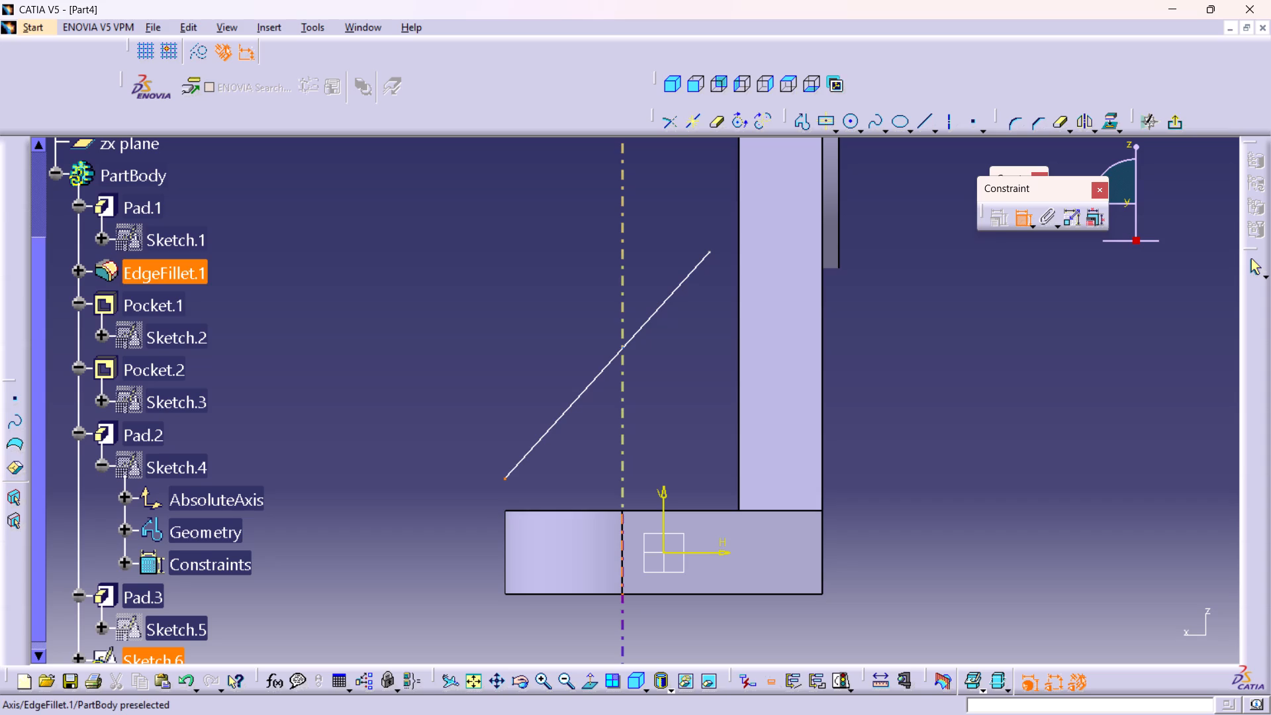
pyautogui.click(505, 510)
pyautogui.rightClick(417, 497)
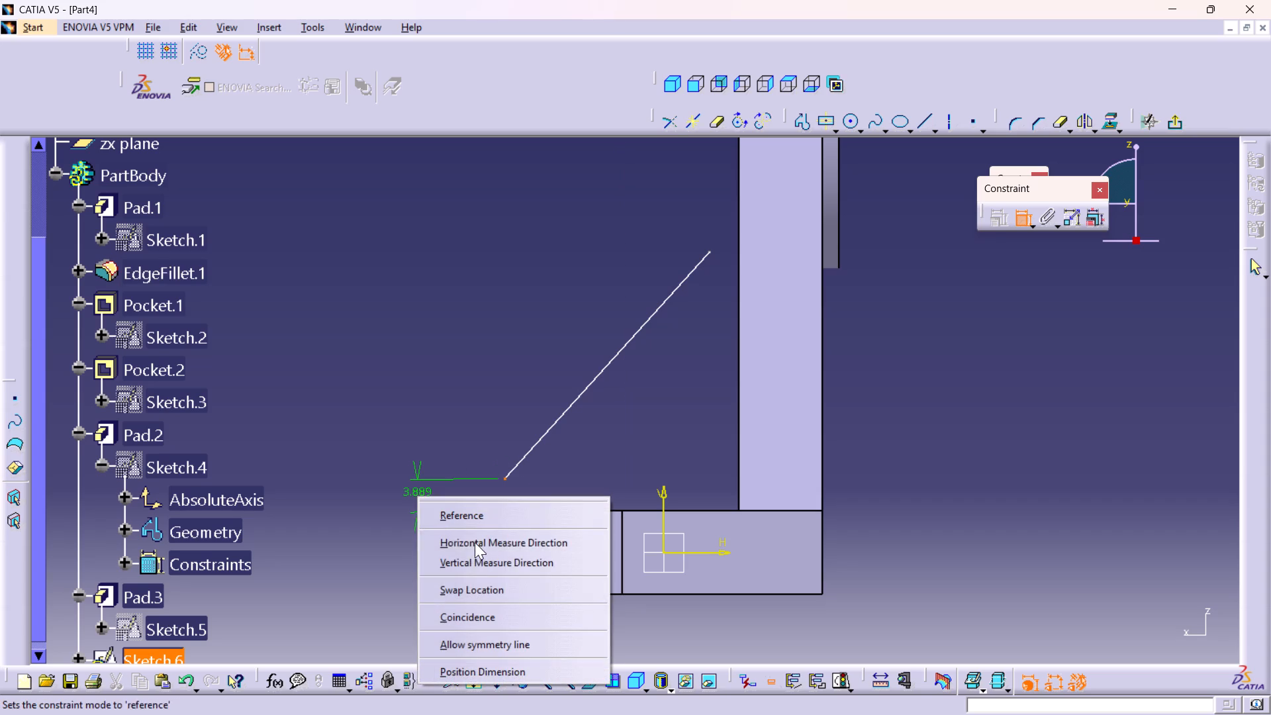
pyautogui.click(477, 620)
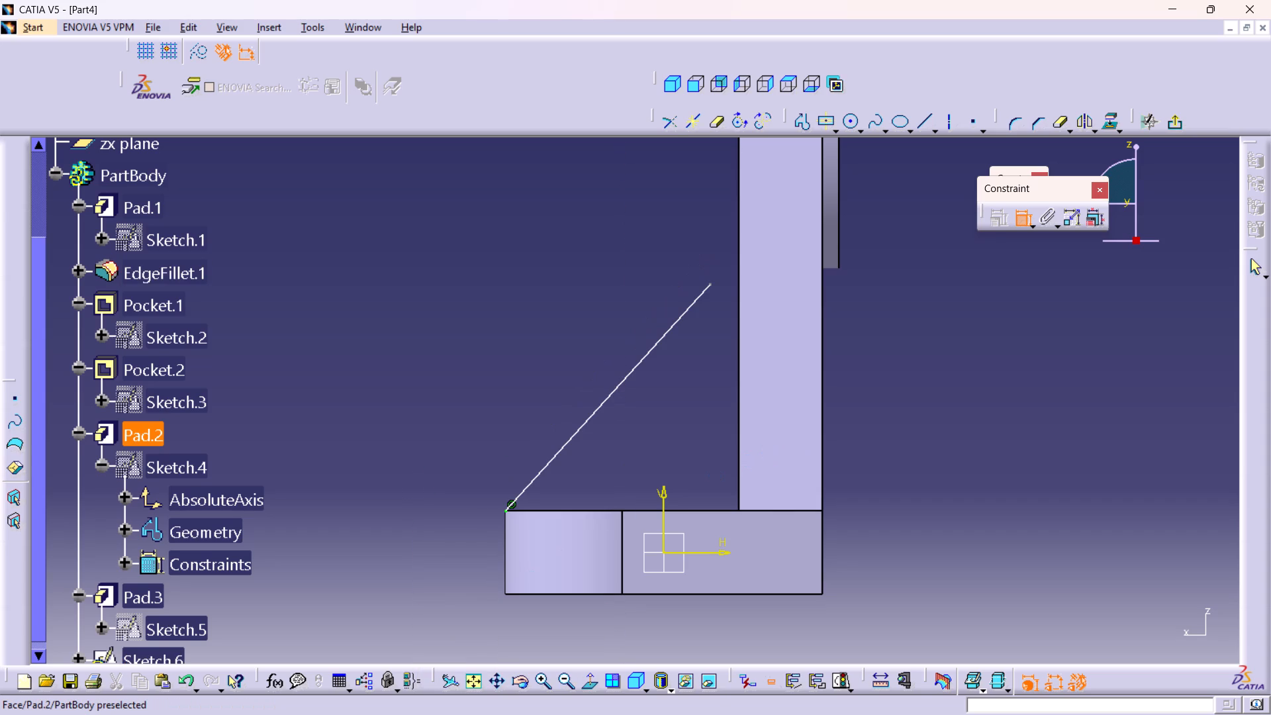
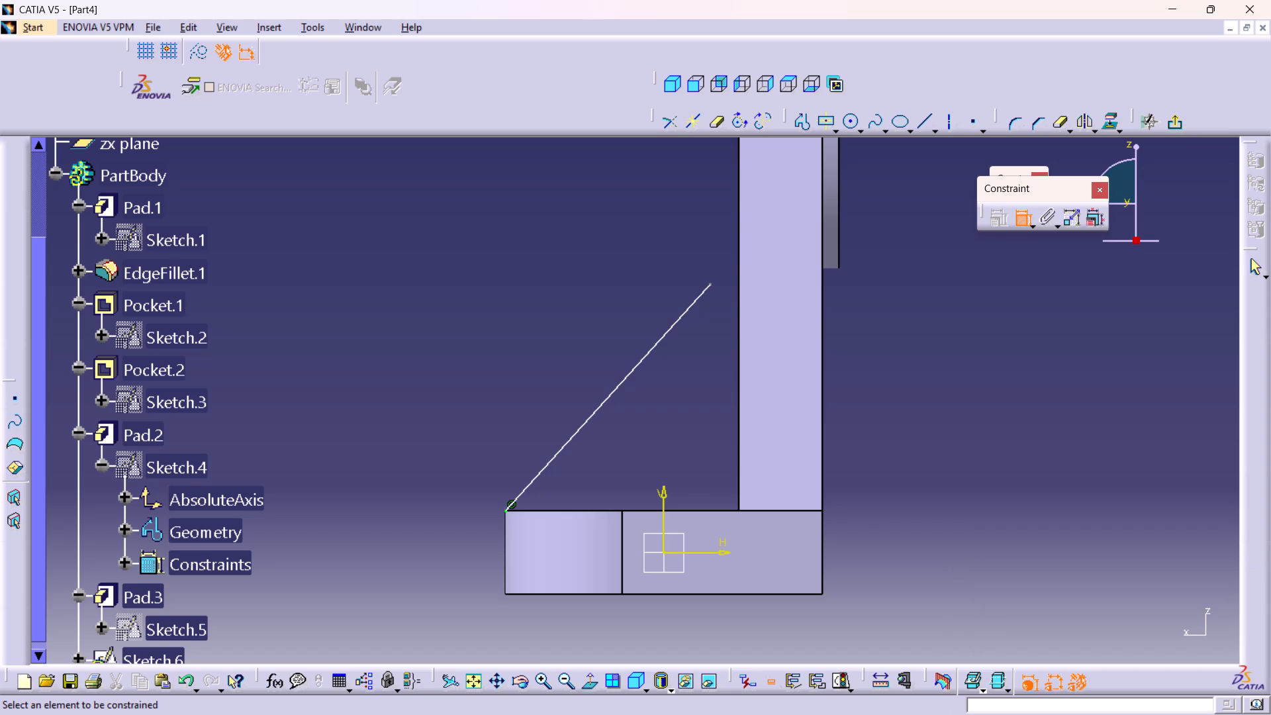
# Constrain the sloped line's upper endpoint coincident with the upright's front edge.
pyautogui.scroll(1, 643, 403)
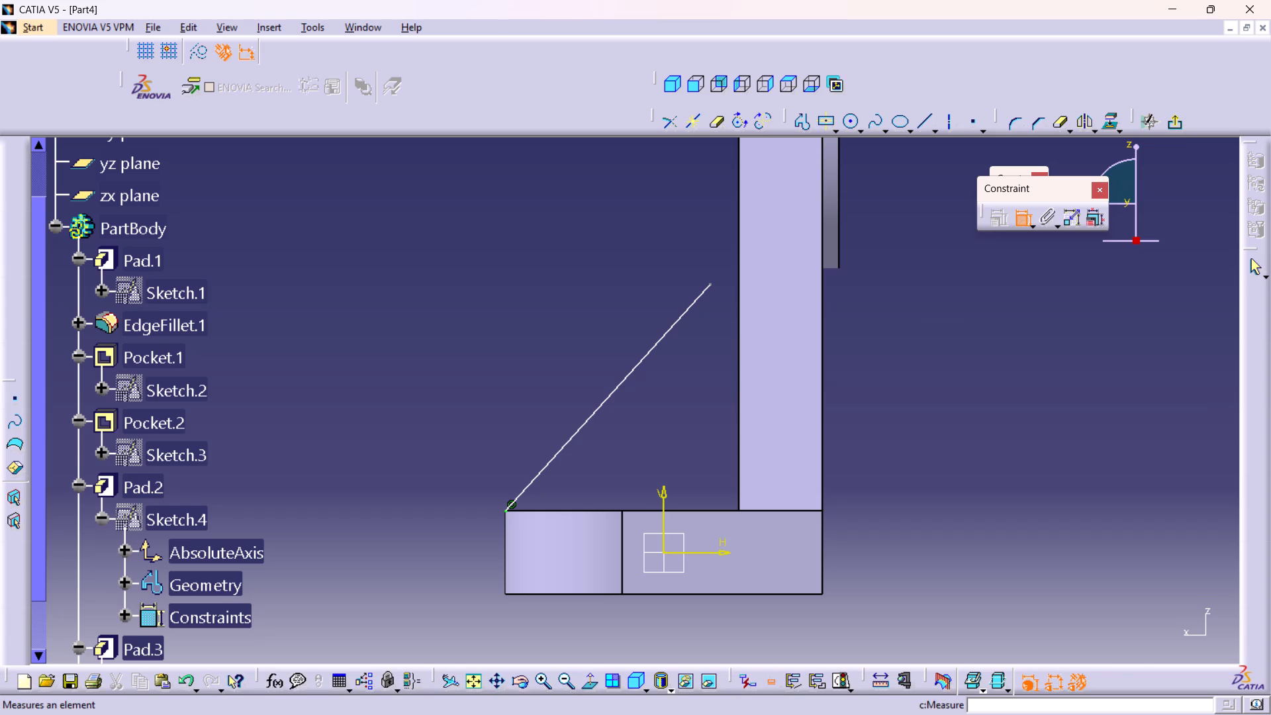
pyautogui.moveTo(682, 426); pyautogui.dragTo(640, 461, button='middle')
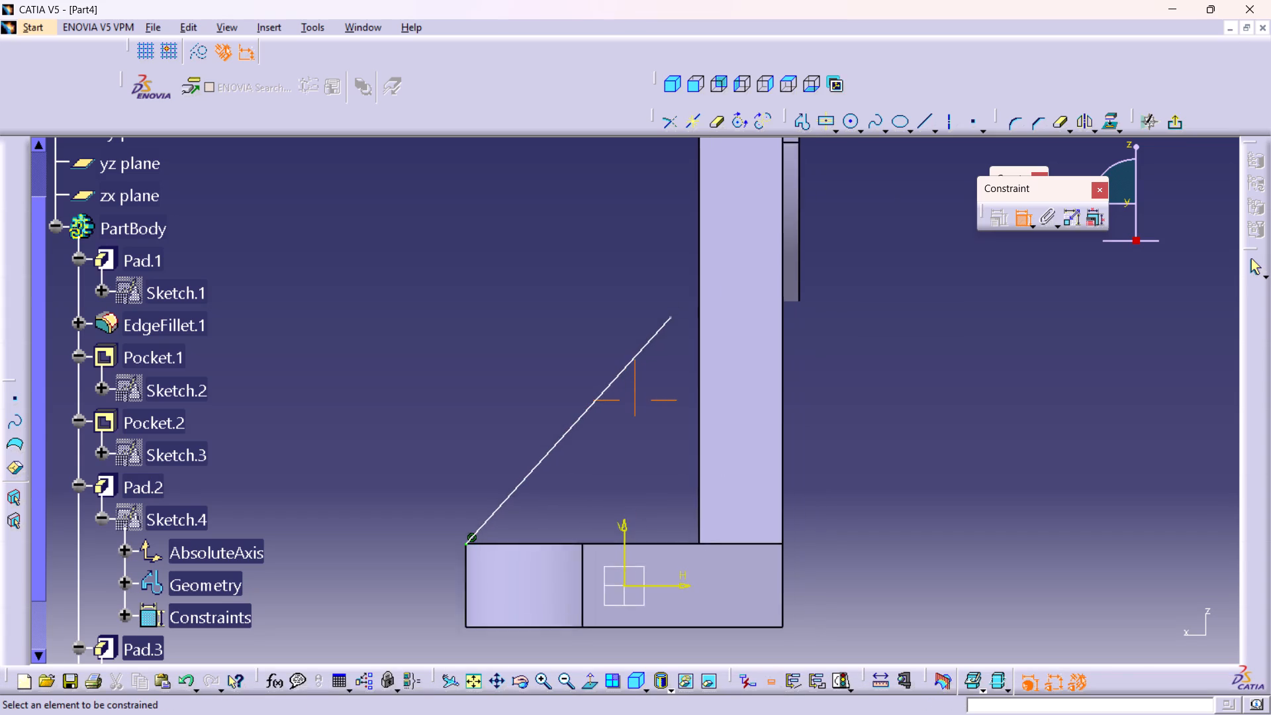
pyautogui.moveTo(640, 461); pyautogui.dragTo(634, 471, button='middle')
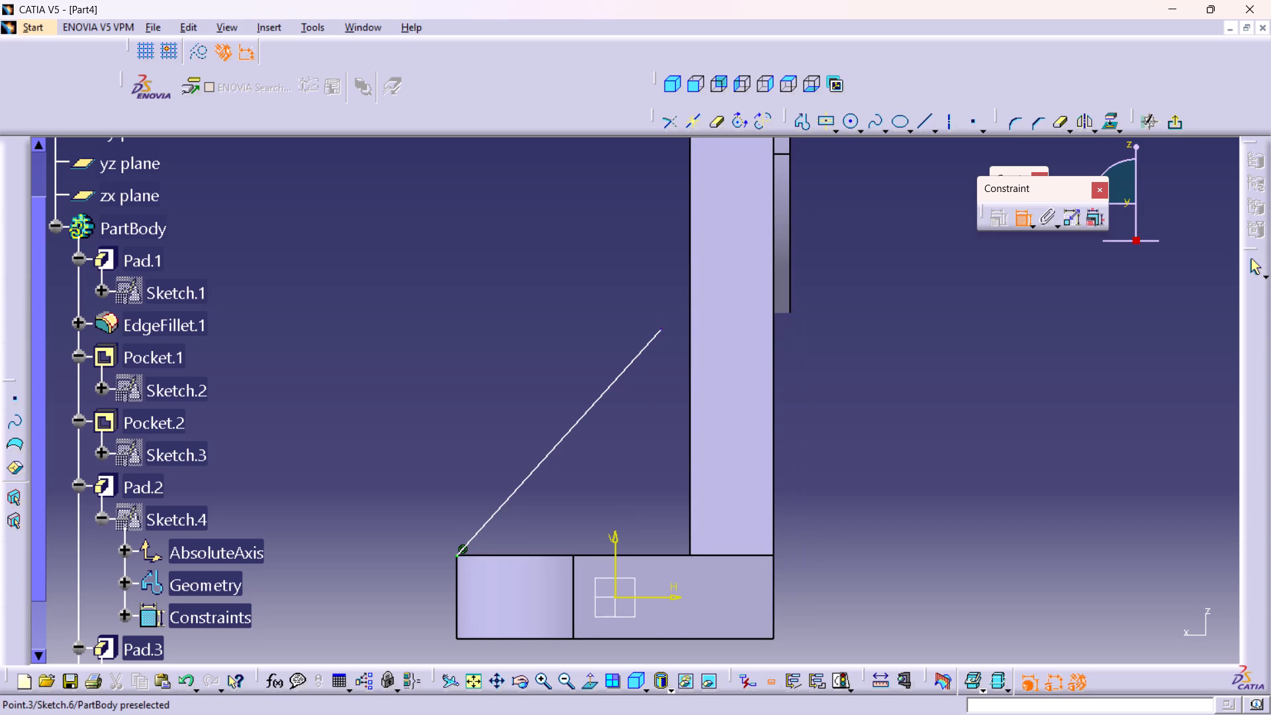
pyautogui.click(663, 326)
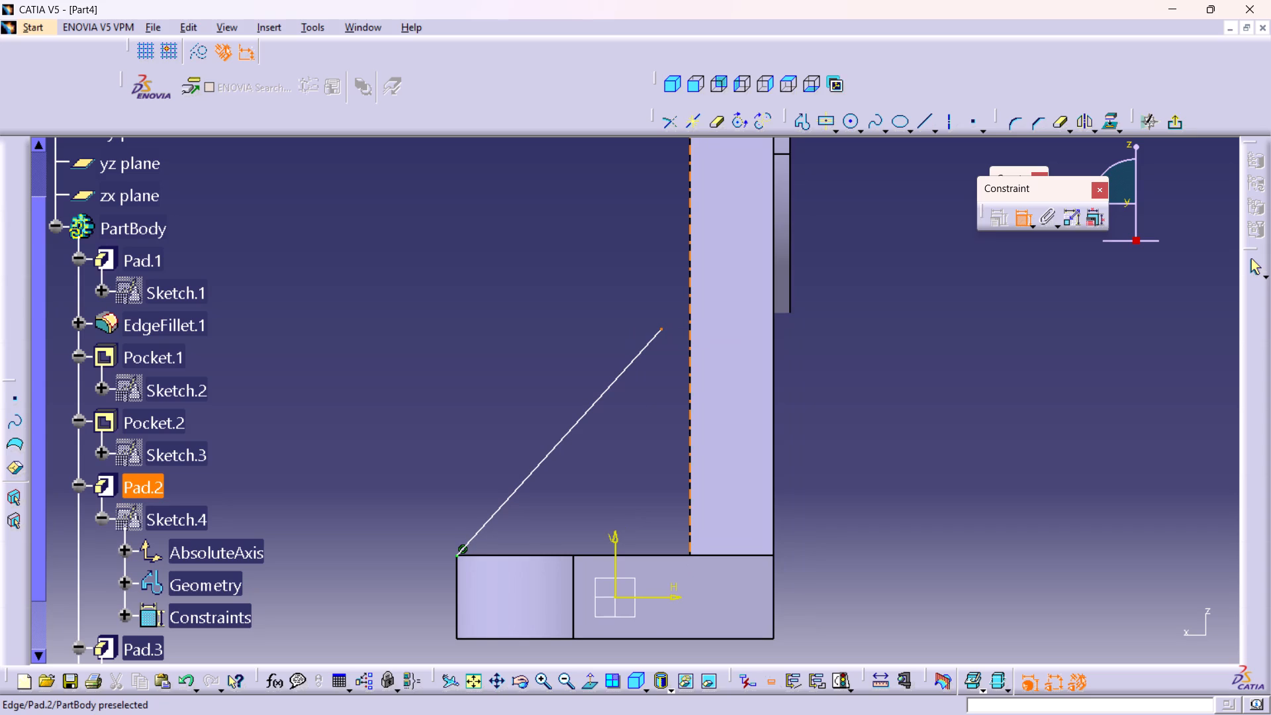
pyautogui.click(688, 321)
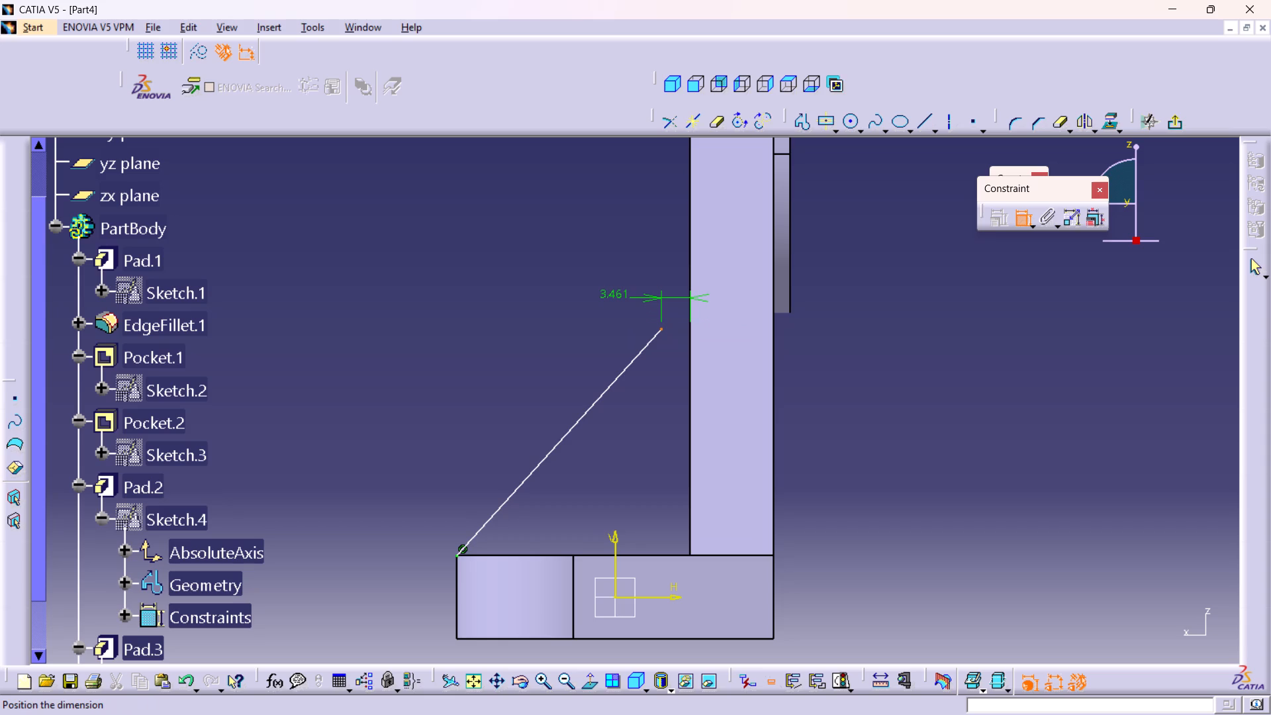
pyautogui.rightClick(661, 298)
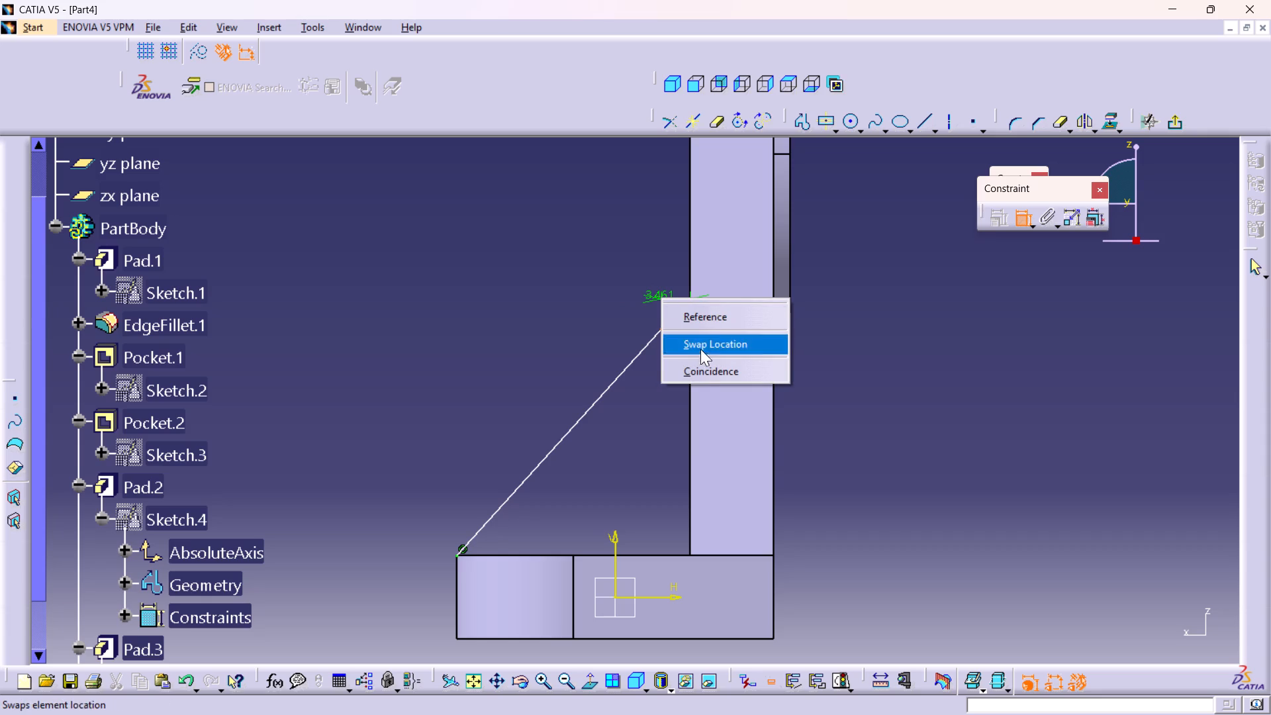
pyautogui.click(702, 371)
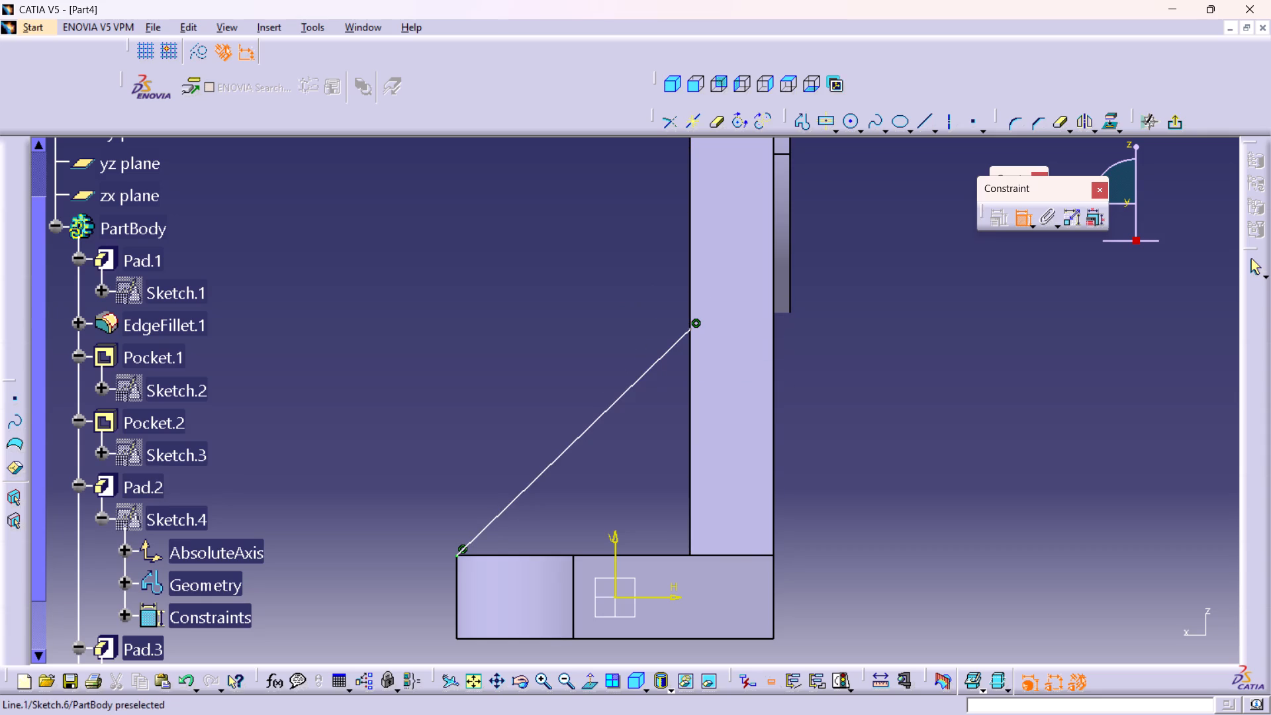
# Dimension the vertical distance between the sloped line's two endpoints, set it to 30 mm, and exit the sketch.
pyautogui.click(689, 327)
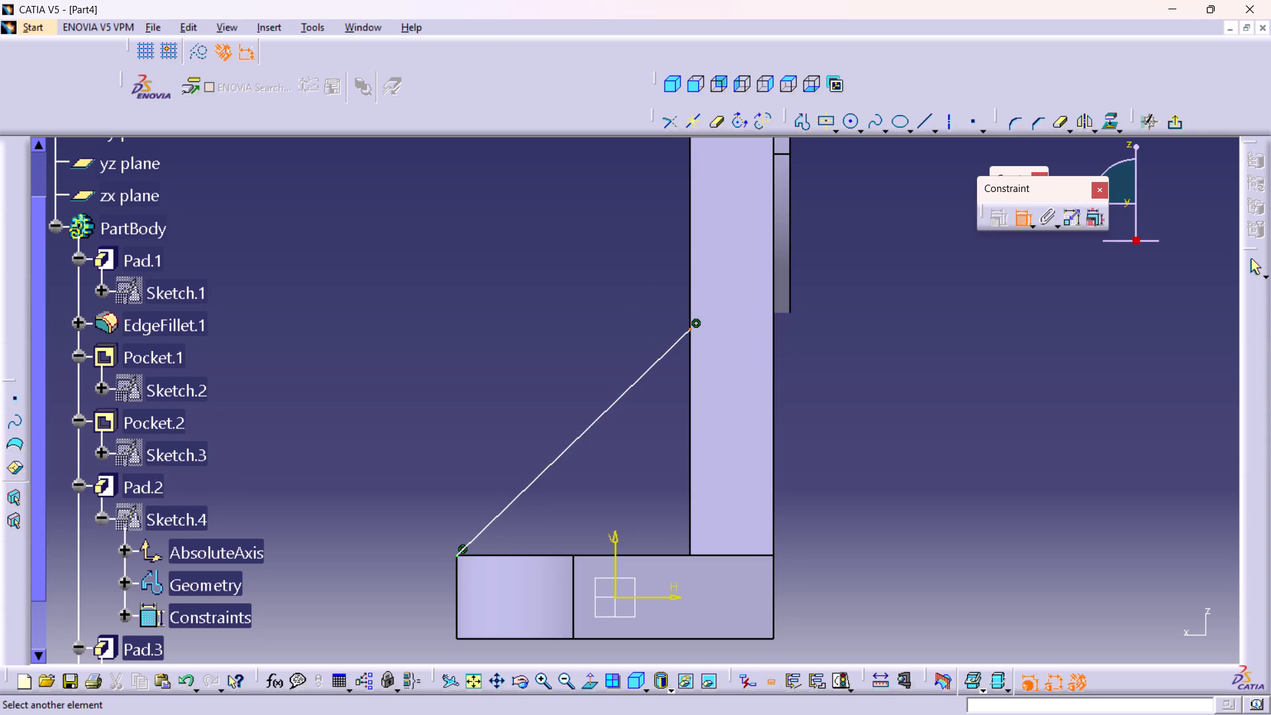
pyautogui.click(457, 552)
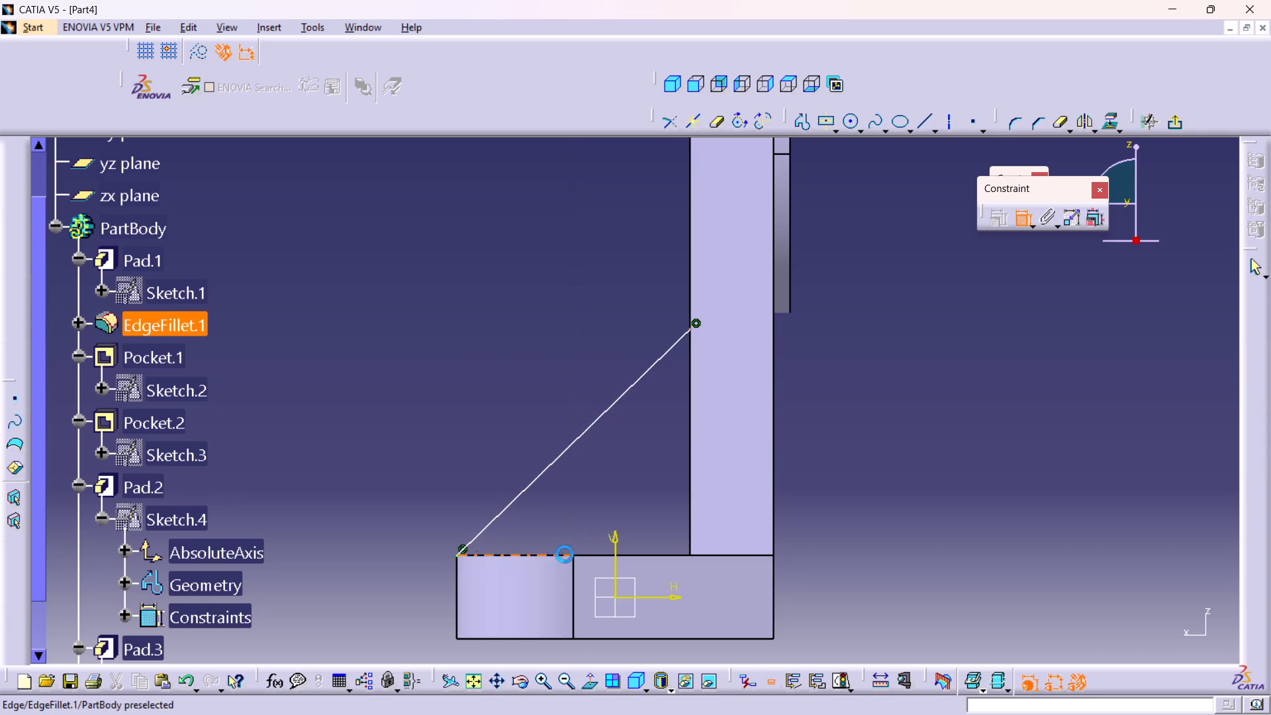
pyautogui.click(455, 554)
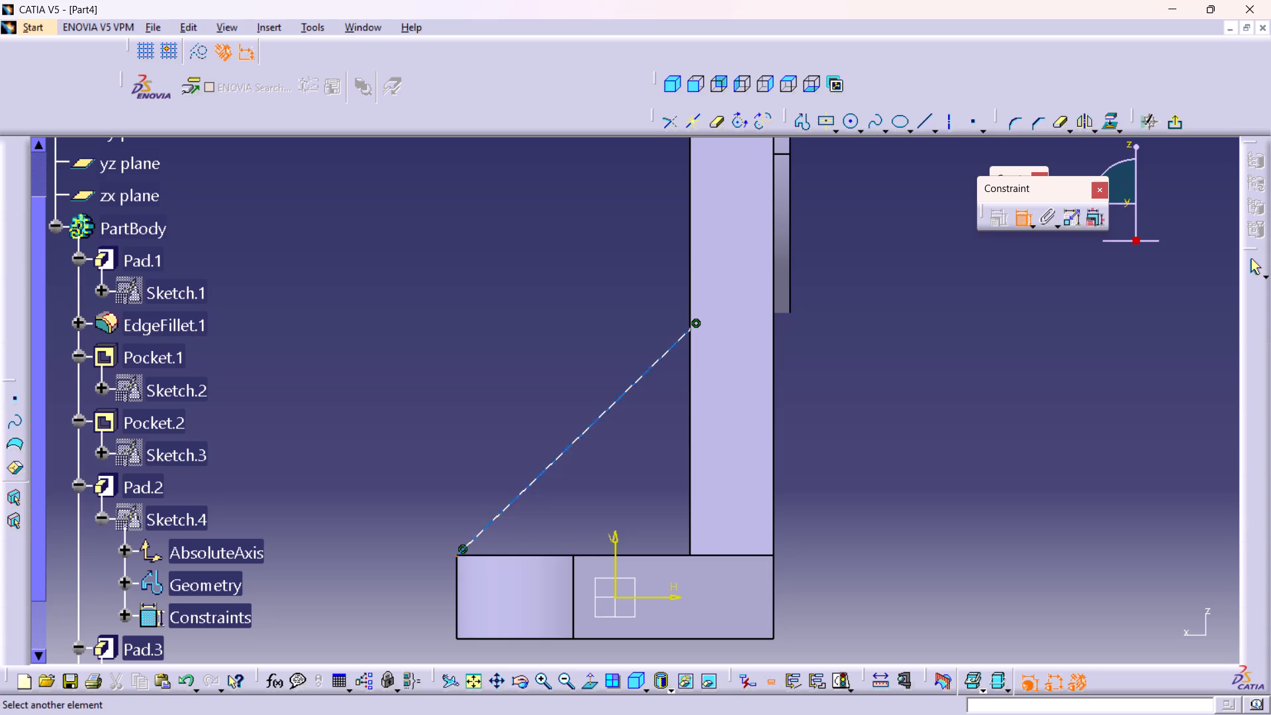
pyautogui.click(689, 327)
pyautogui.rightClick(753, 426)
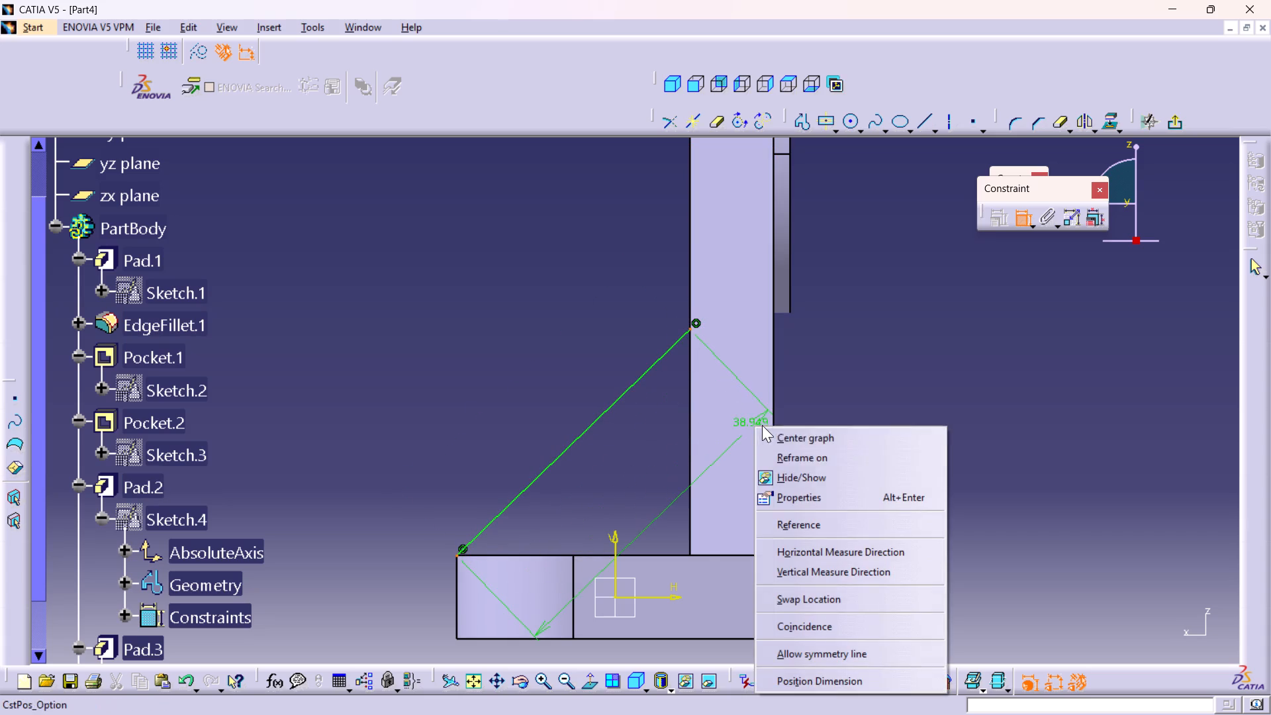
pyautogui.click(804, 574)
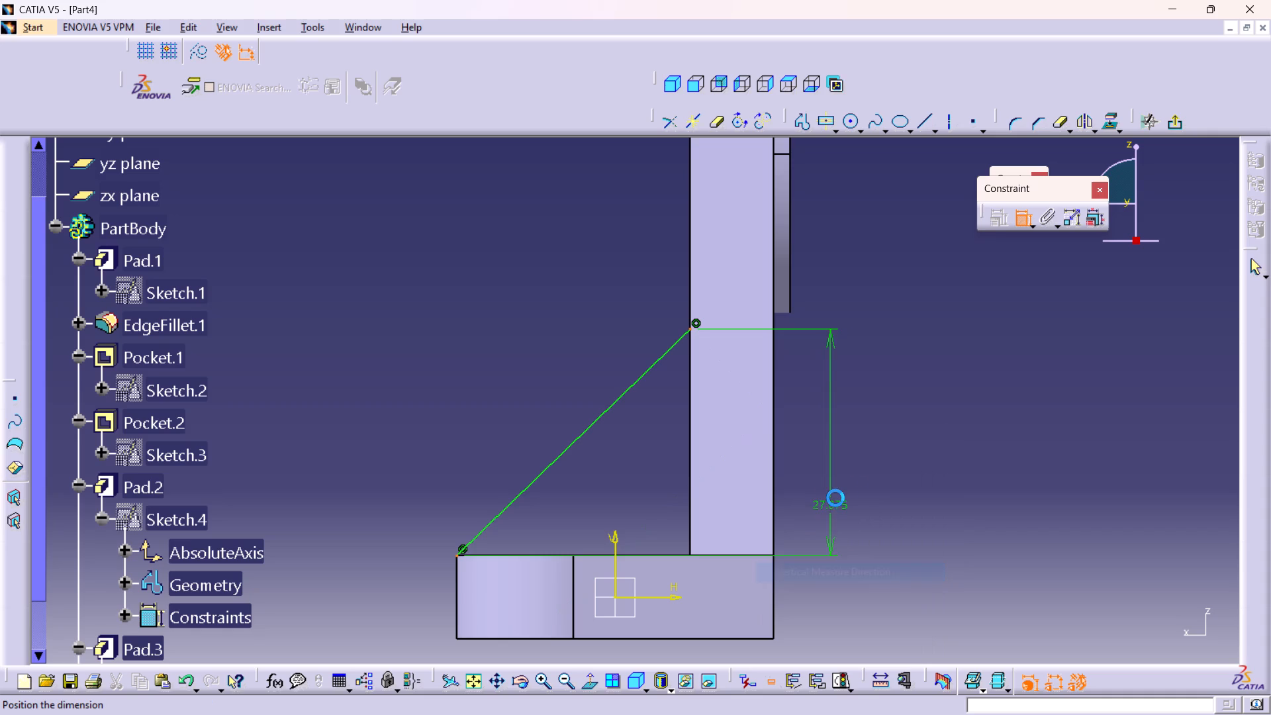
pyautogui.click(859, 452)
pyautogui.doubleClick(860, 448)
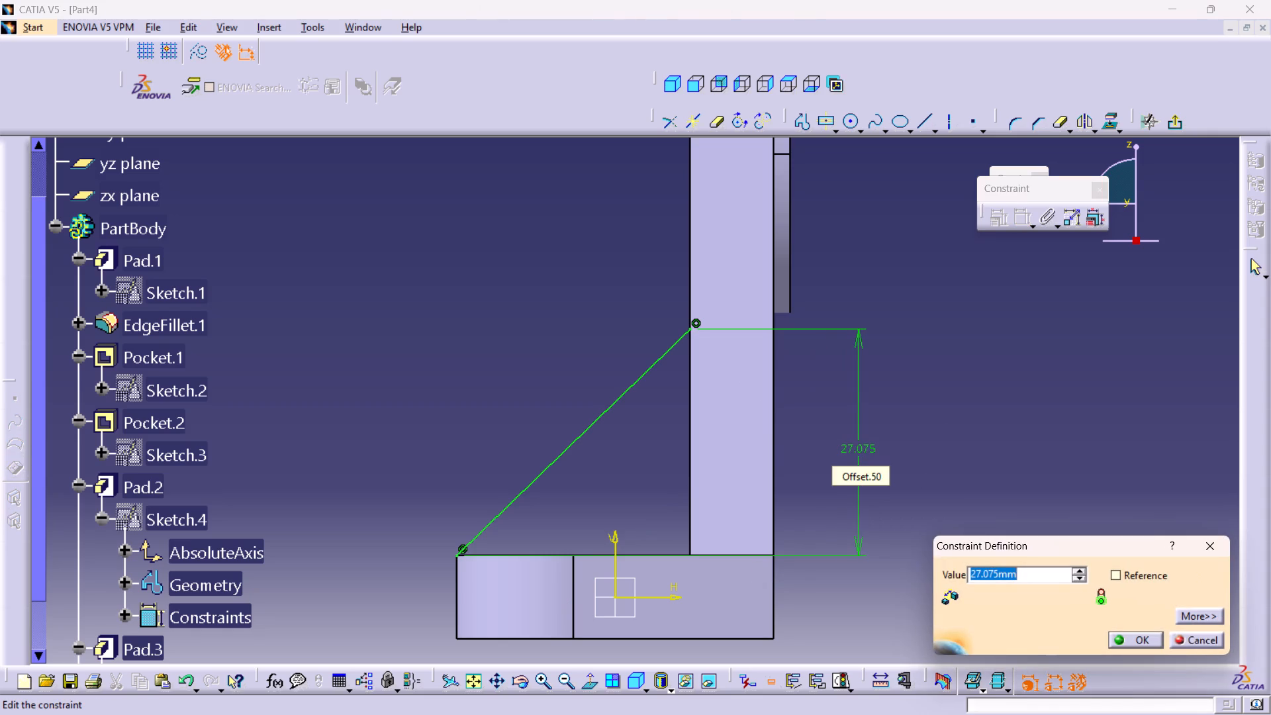
pyautogui.write('30')
pyautogui.press('Return')
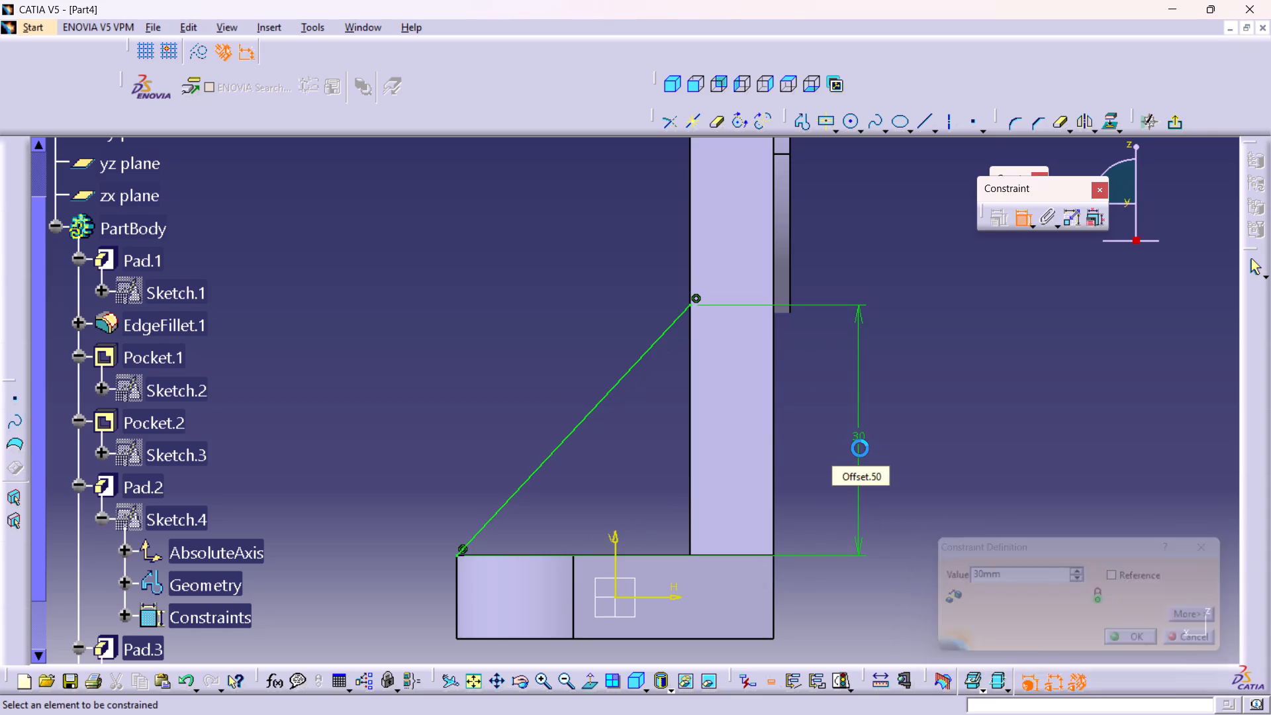
pyautogui.click(1182, 113)
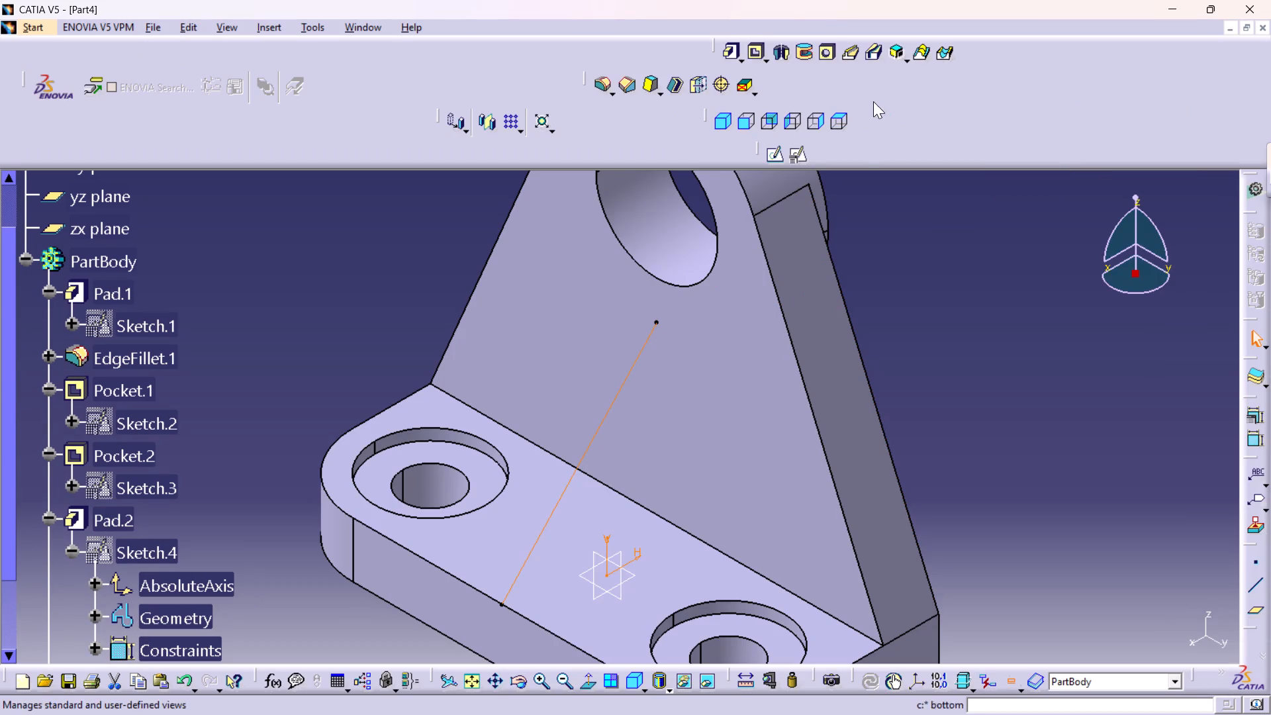
# Create a stiffener from the sloped line sketch, from side with neutral fiber and a thickness of 10 mm.
pyautogui.click(906, 50)
pyautogui.click(932, 69)
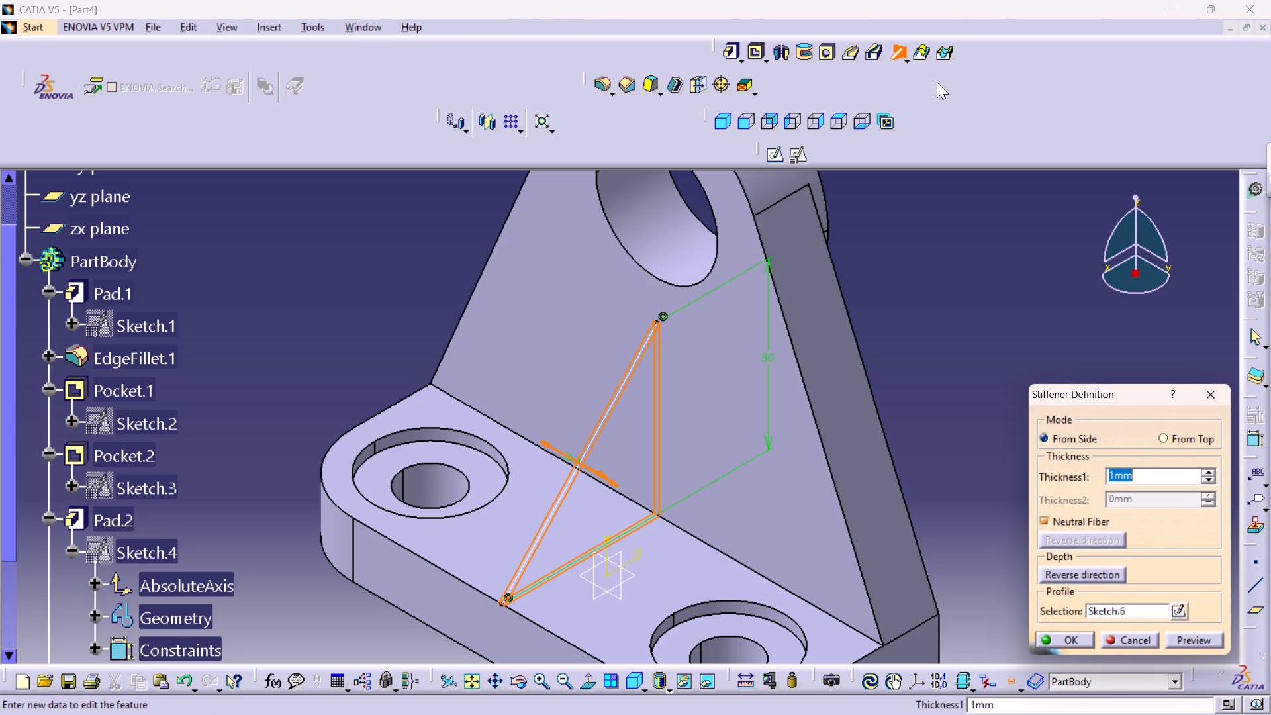
pyautogui.doubleClick(1151, 477)
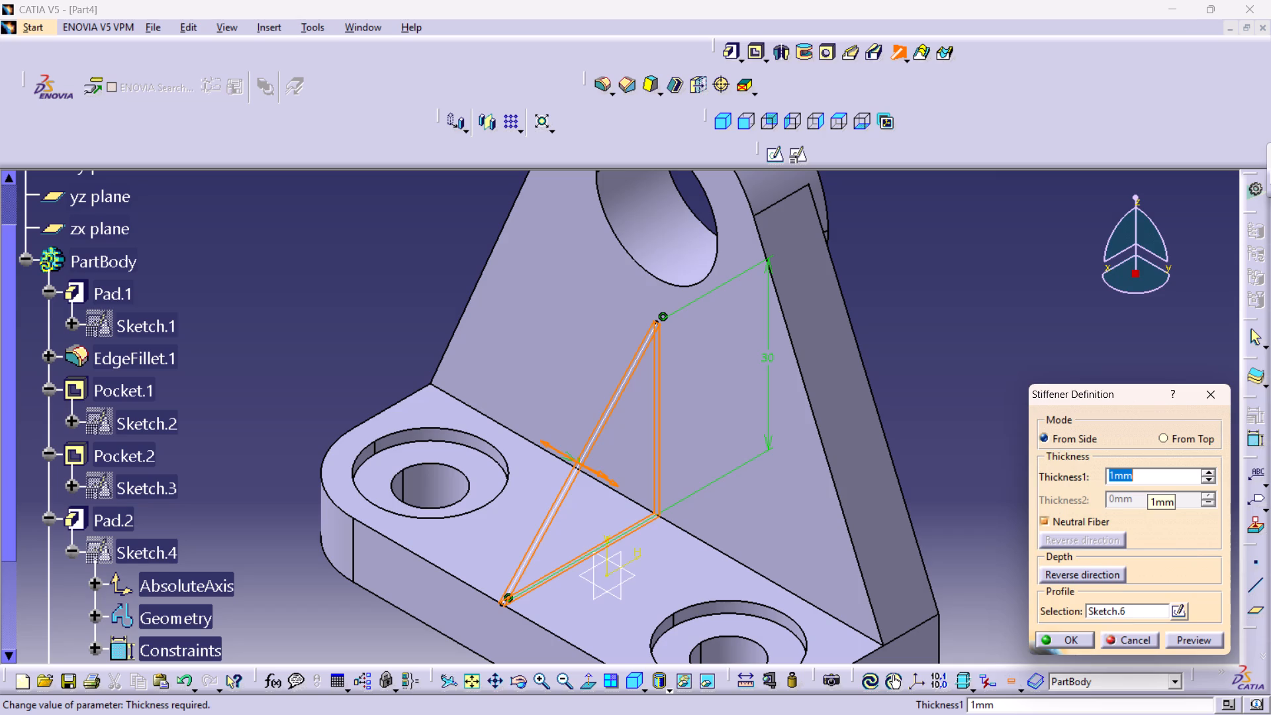
pyautogui.write('10')
pyautogui.press('Return')
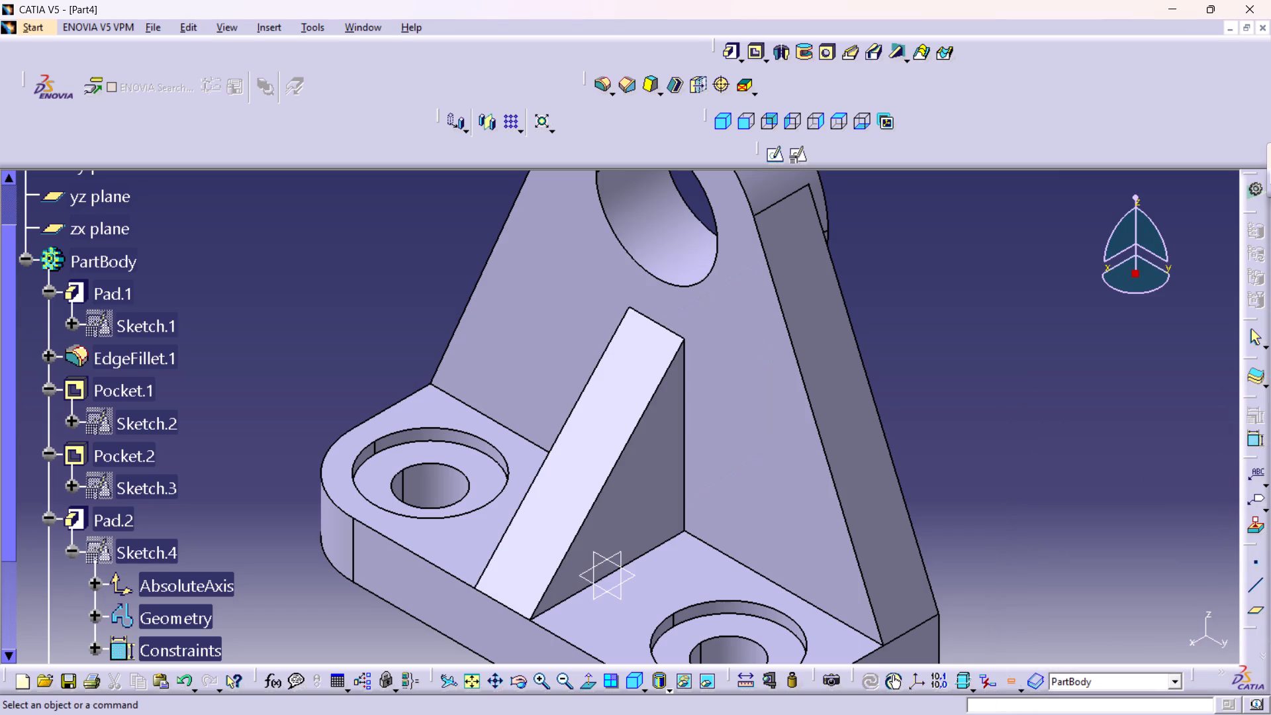
pyautogui.click(1016, 497)
# Examine the bracket with its new stiffening rib, and review its features and sketches in the specification tree.
pyautogui.moveTo(990, 470); pyautogui.dragTo(1003, 530, button='middle')
pyautogui.rightClick(990, 470)
pyautogui.moveTo(980, 485); pyautogui.dragTo(988, 516, button='middle')
pyautogui.rightClick(980, 485)
pyautogui.moveTo(924, 484); pyautogui.dragTo(921, 468, button='middle')
pyautogui.rightClick(924, 484)
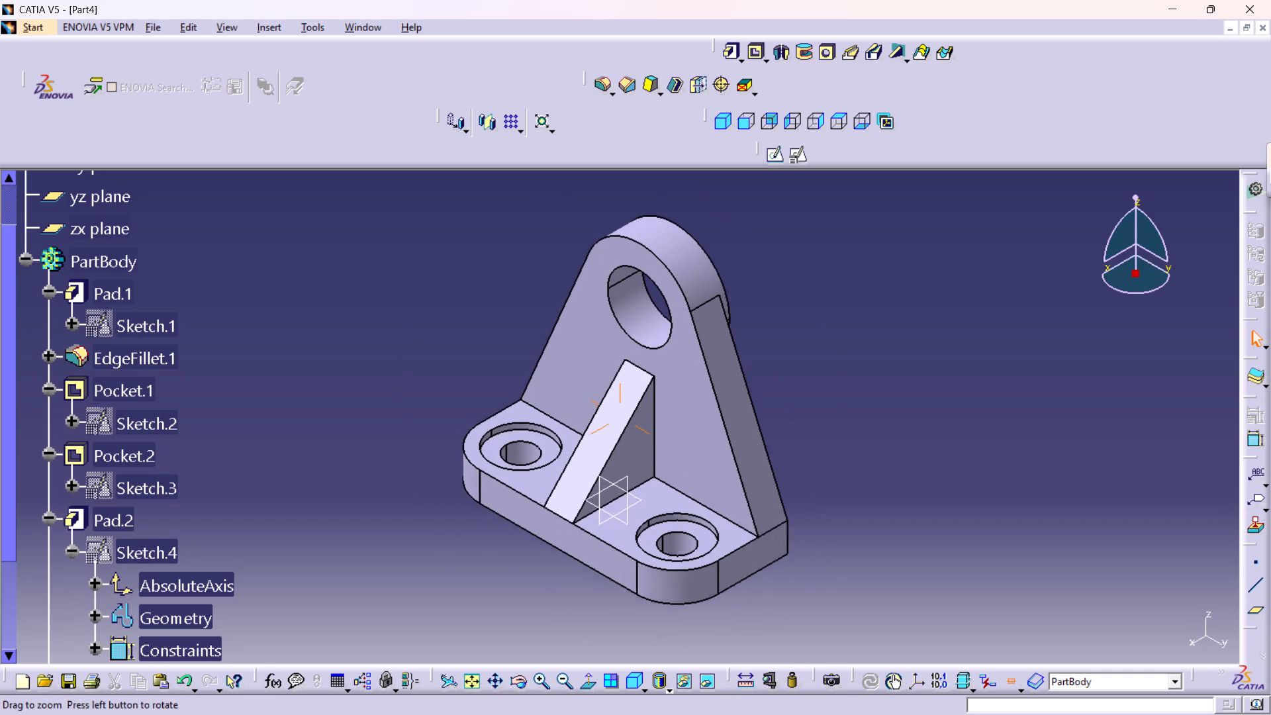
pyautogui.moveTo(921, 468); pyautogui.dragTo(915, 449, button='middle')
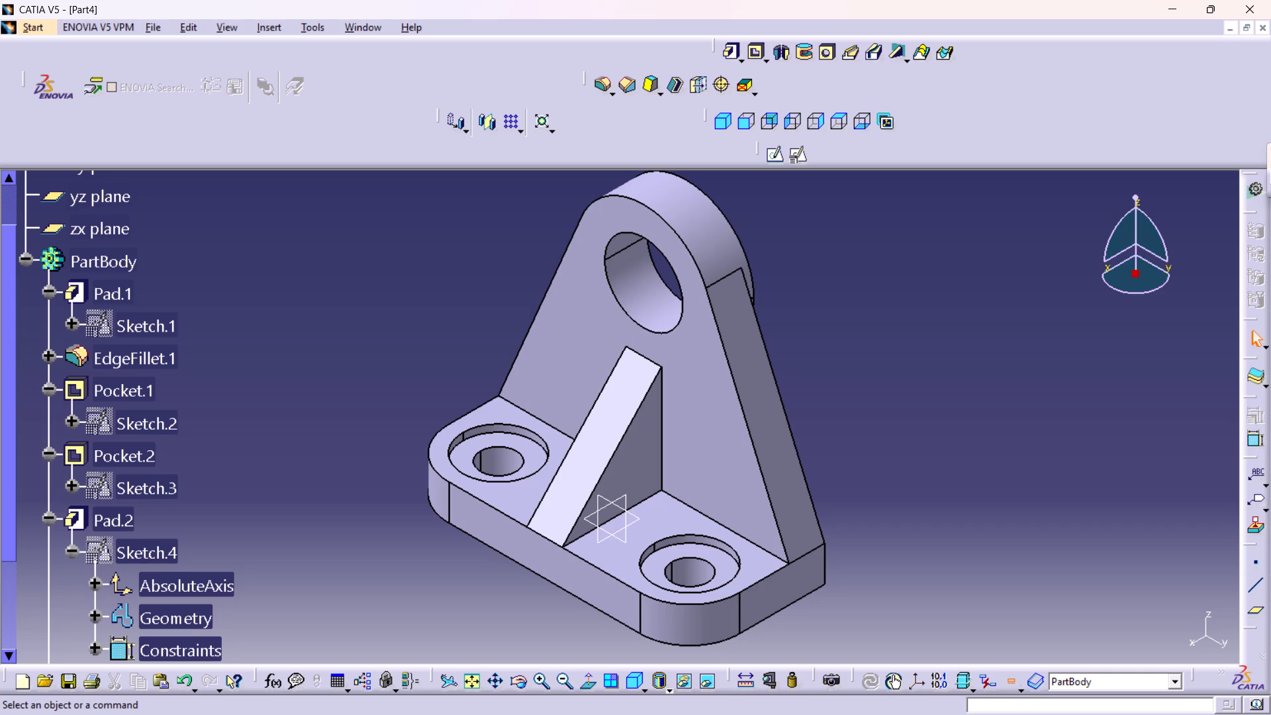
pyautogui.moveTo(797, 441); pyautogui.dragTo(804, 472, button='middle')
pyautogui.rightClick(797, 441)
pyautogui.moveTo(861, 492); pyautogui.dragTo(878, 457, button='middle')
pyautogui.rightClick(859, 492)
pyautogui.rightClick(867, 432)
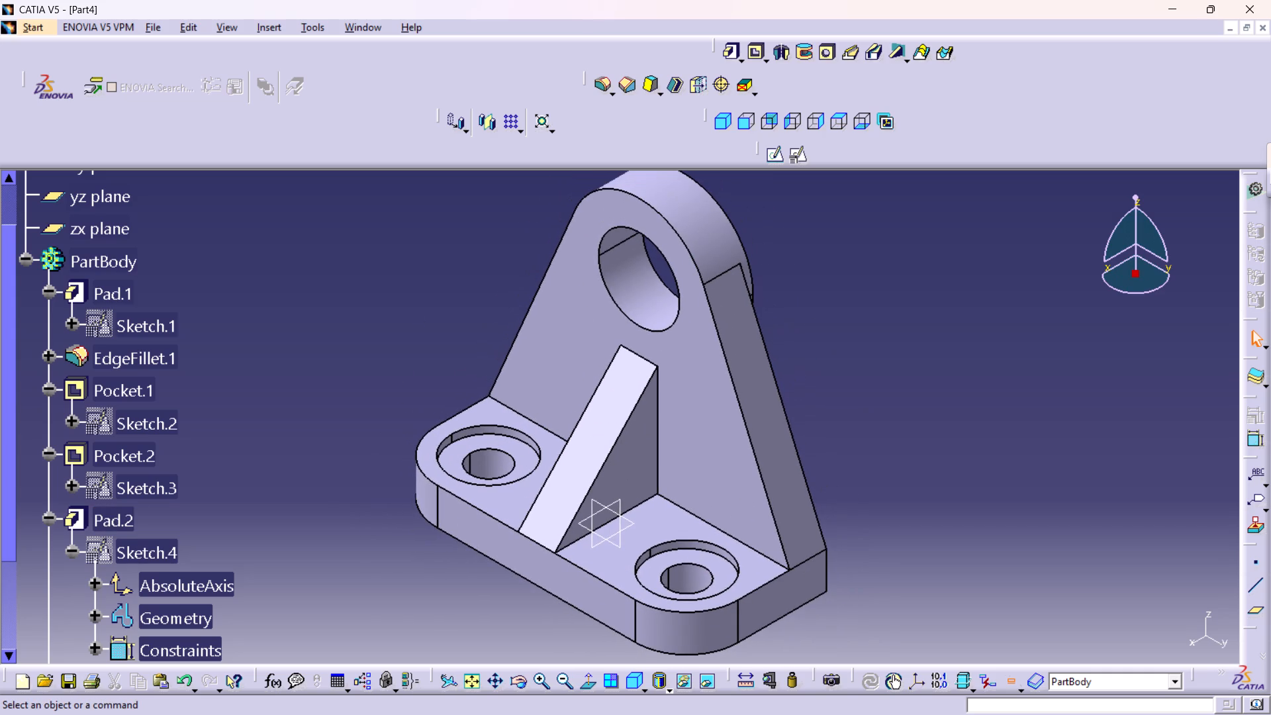
pyautogui.moveTo(878, 457); pyautogui.dragTo(879, 465, button='middle')
pyautogui.rightClick(878, 457)
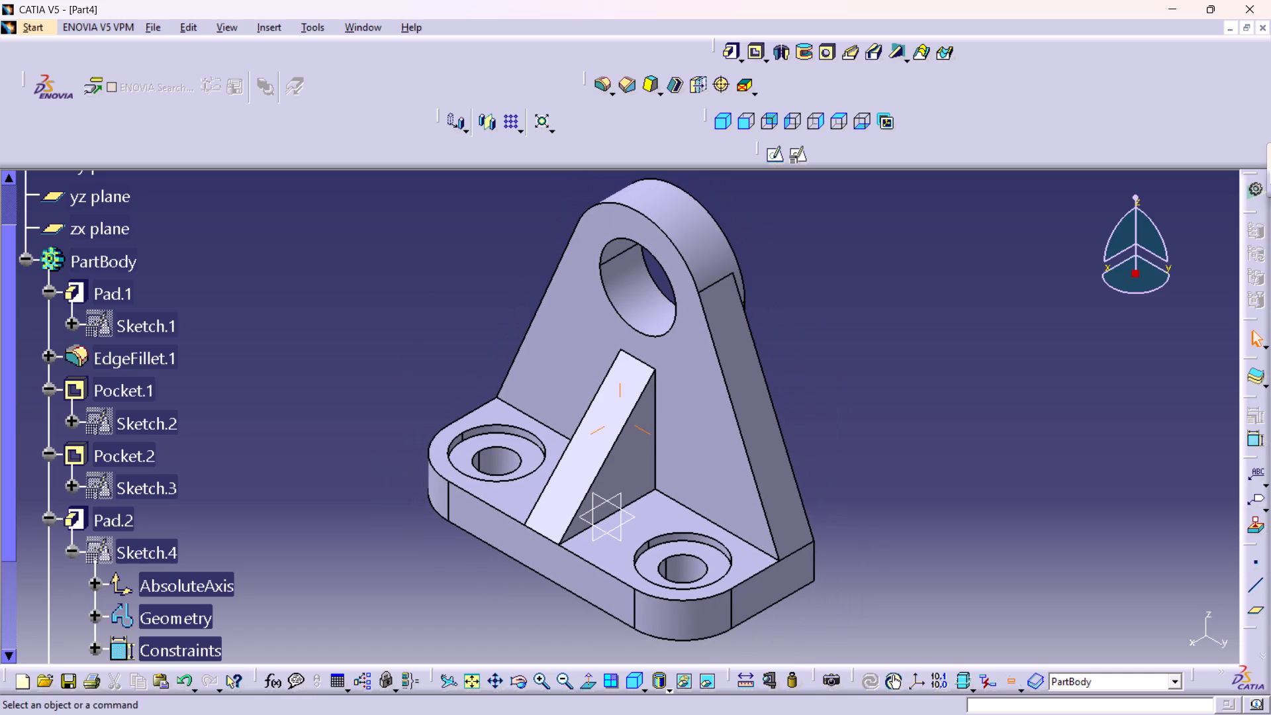
pyautogui.moveTo(879, 465); pyautogui.dragTo(879, 467, button='middle')
pyautogui.moveTo(886, 443); pyautogui.dragTo(879, 461, button='middle')
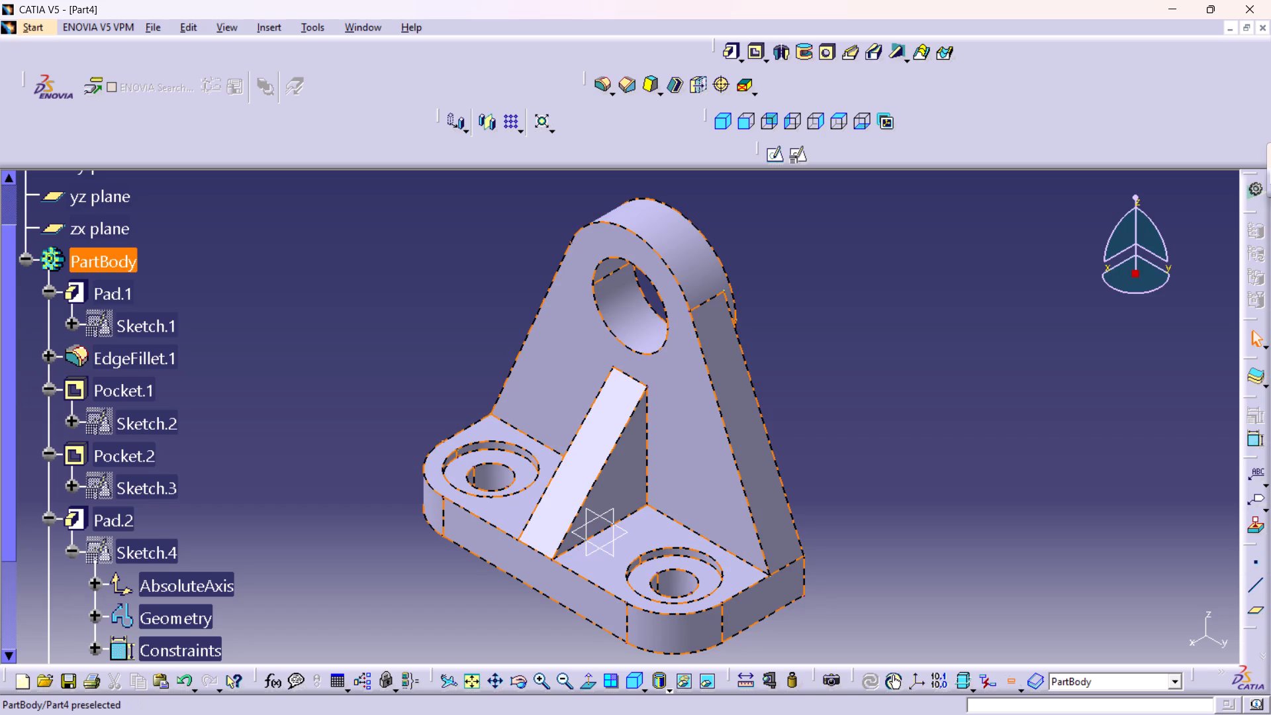
pyautogui.scroll(-2, 86, 324)
pyautogui.scroll(-1, 122, 379)
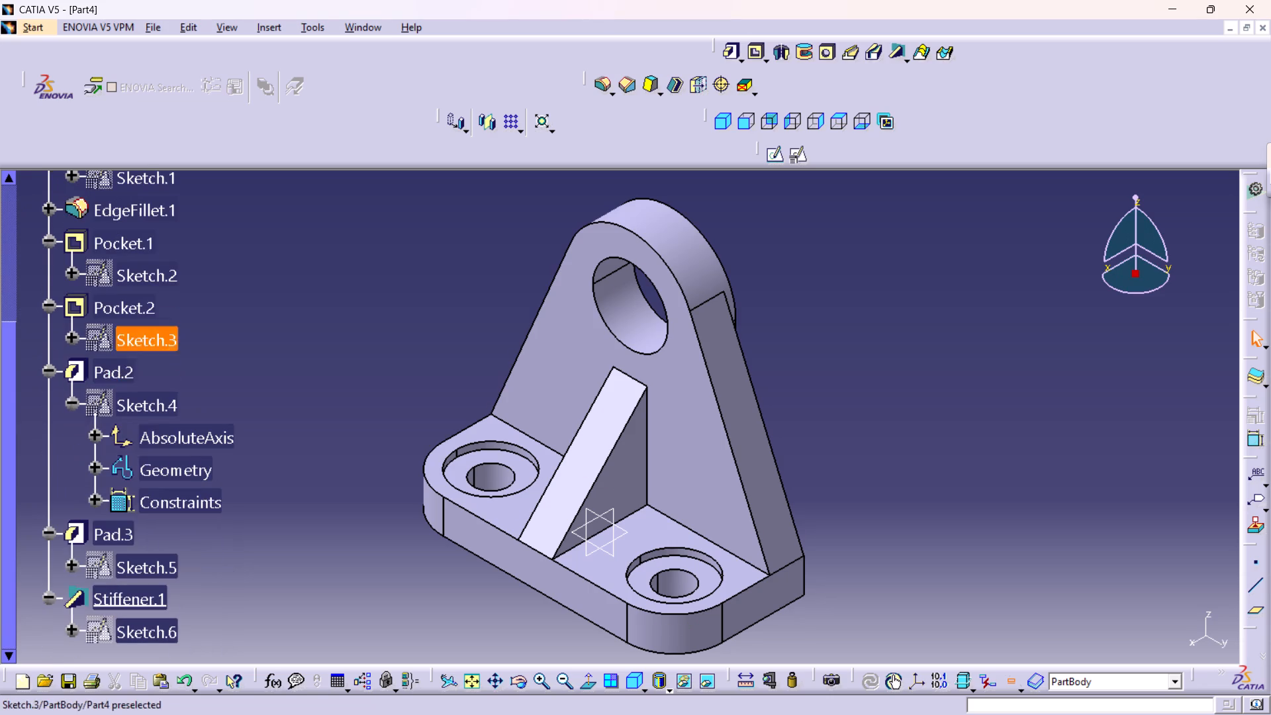
pyautogui.scroll(-2, 134, 406)
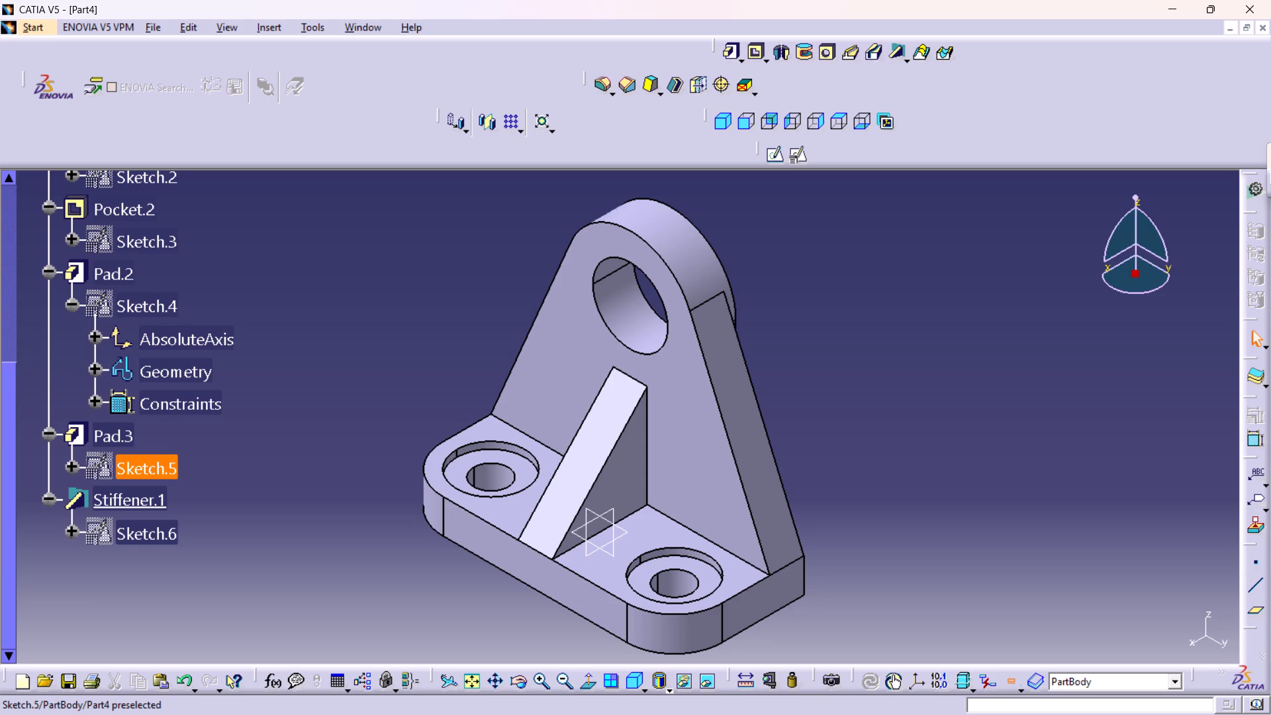
pyautogui.scroll(1, 171, 418)
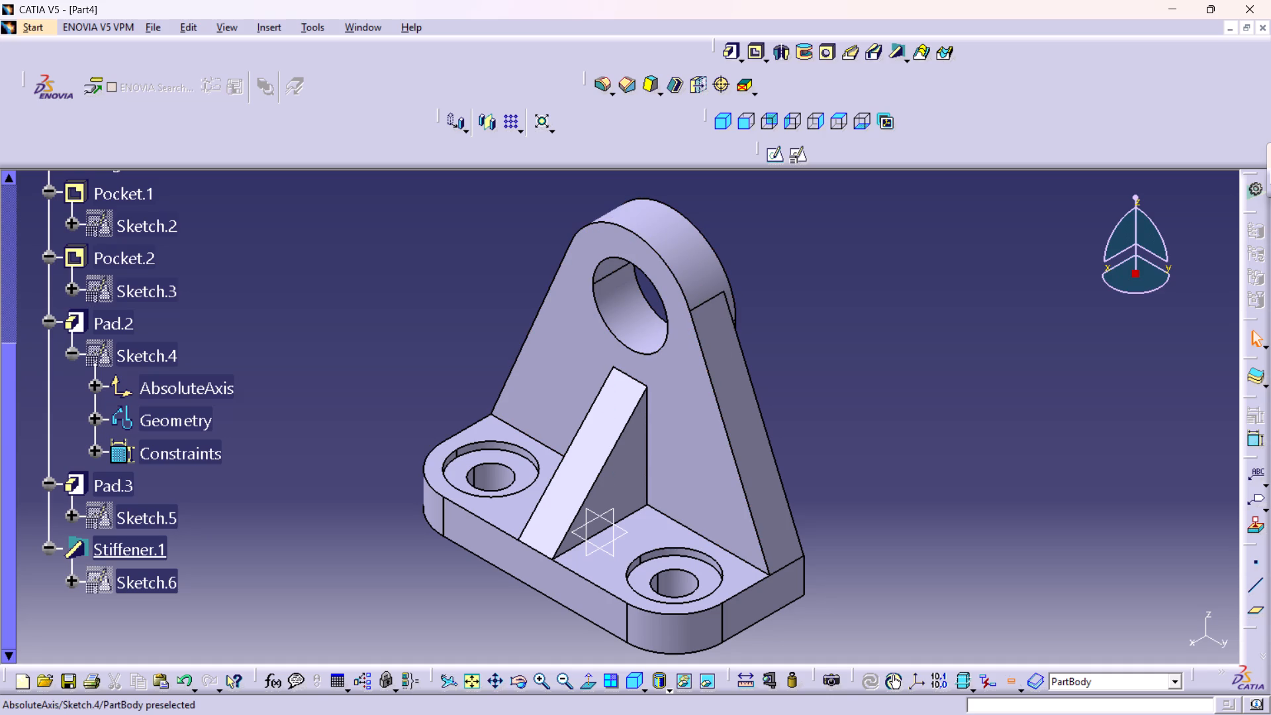
pyautogui.moveTo(812, 441); pyautogui.dragTo(809, 397, button='middle')
pyautogui.rightClick(812, 441)
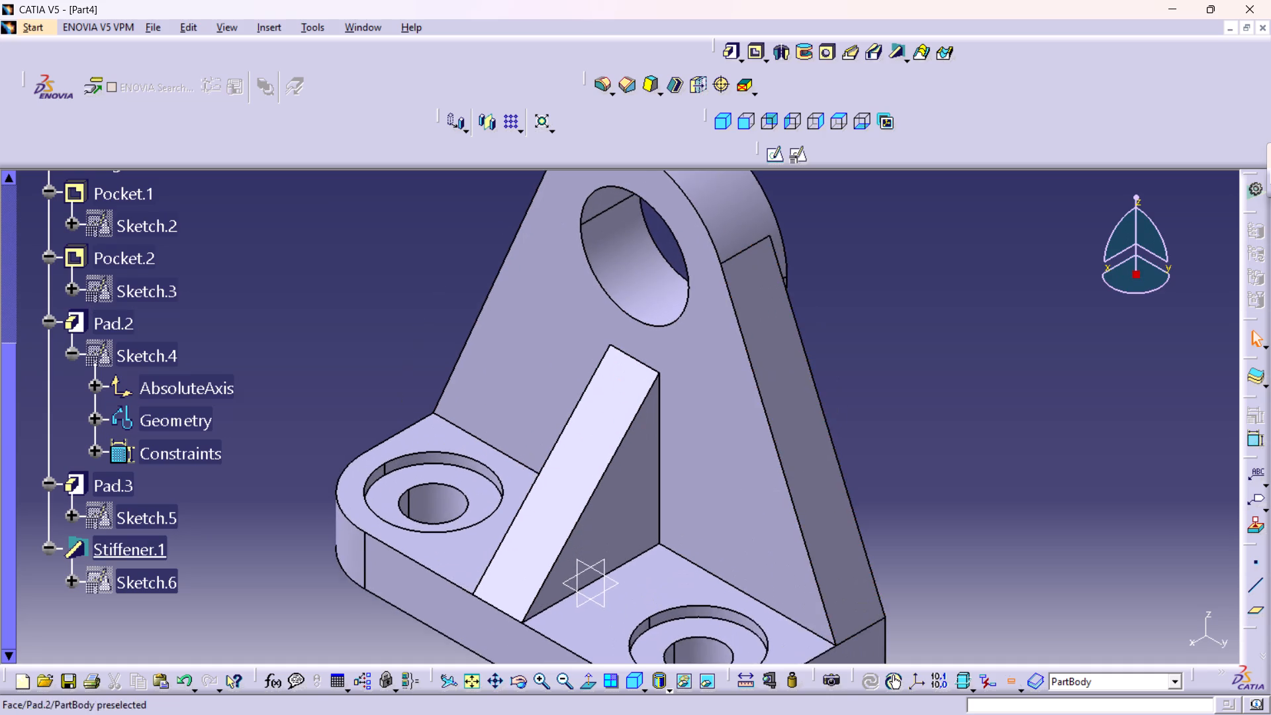
pyautogui.moveTo(853, 375); pyautogui.dragTo(827, 430, button='middle')
pyautogui.scroll(1, 827, 430)
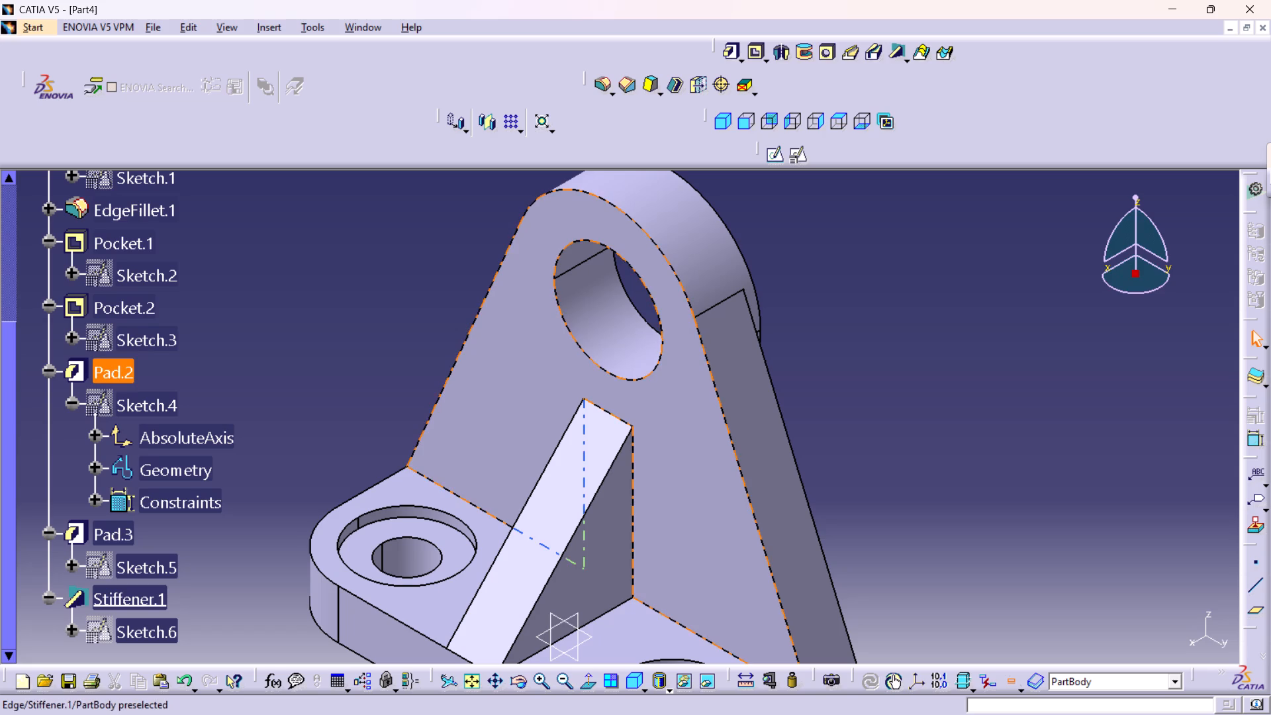
pyautogui.scroll(1, 106, 348)
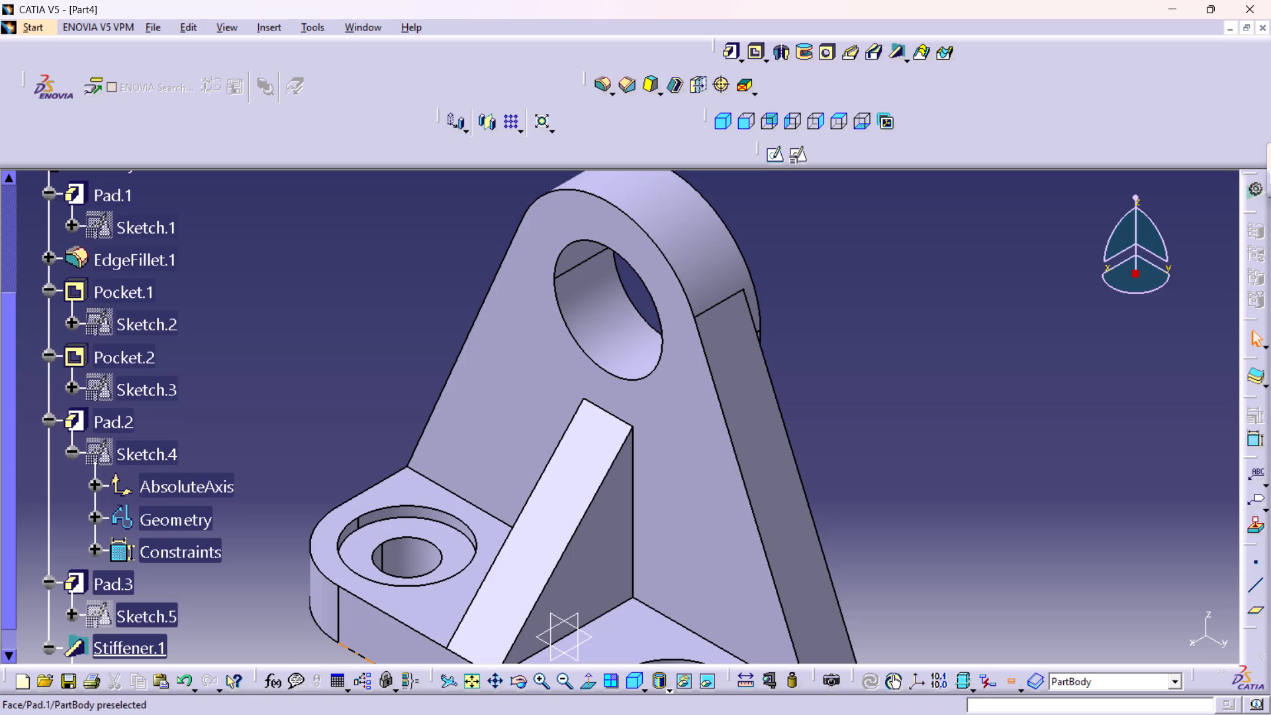
pyautogui.moveTo(710, 515); pyautogui.dragTo(712, 583, button='middle')
pyautogui.rightClick(710, 515)
pyautogui.moveTo(673, 546); pyautogui.dragTo(672, 512, button='middle')
pyautogui.rightClick(672, 546)
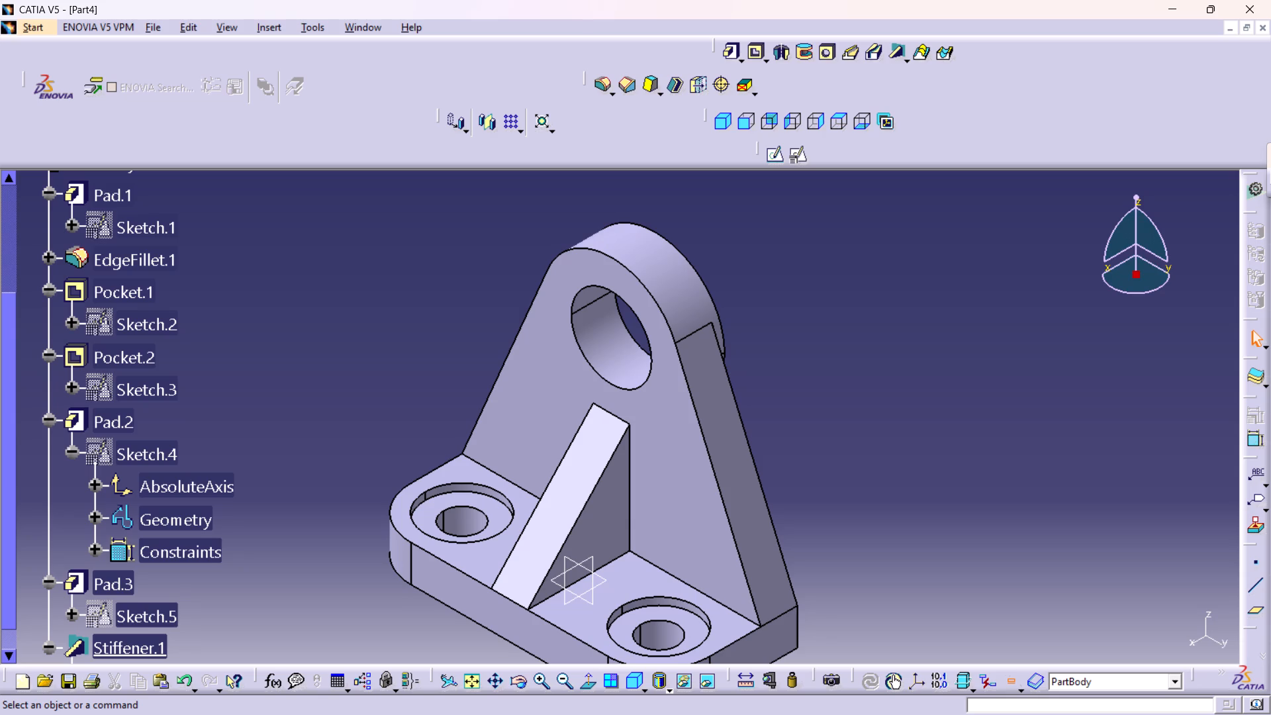
pyautogui.moveTo(796, 501); pyautogui.dragTo(800, 430, button='middle')
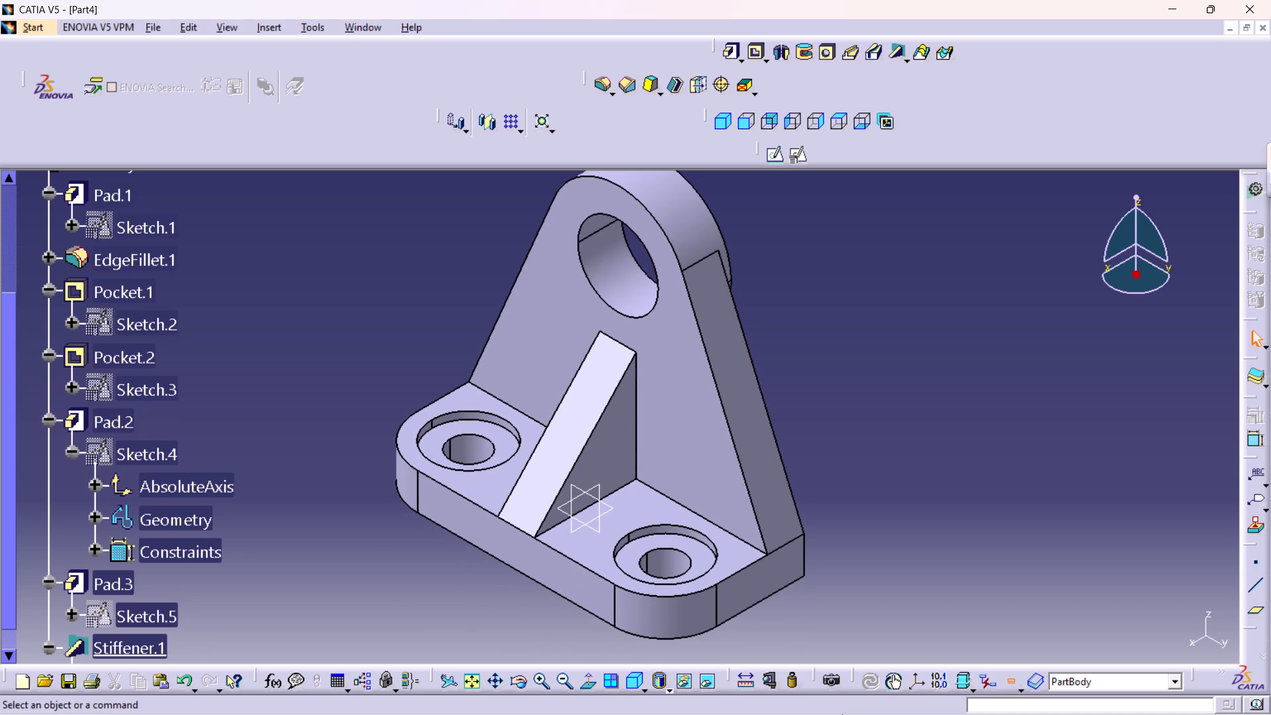
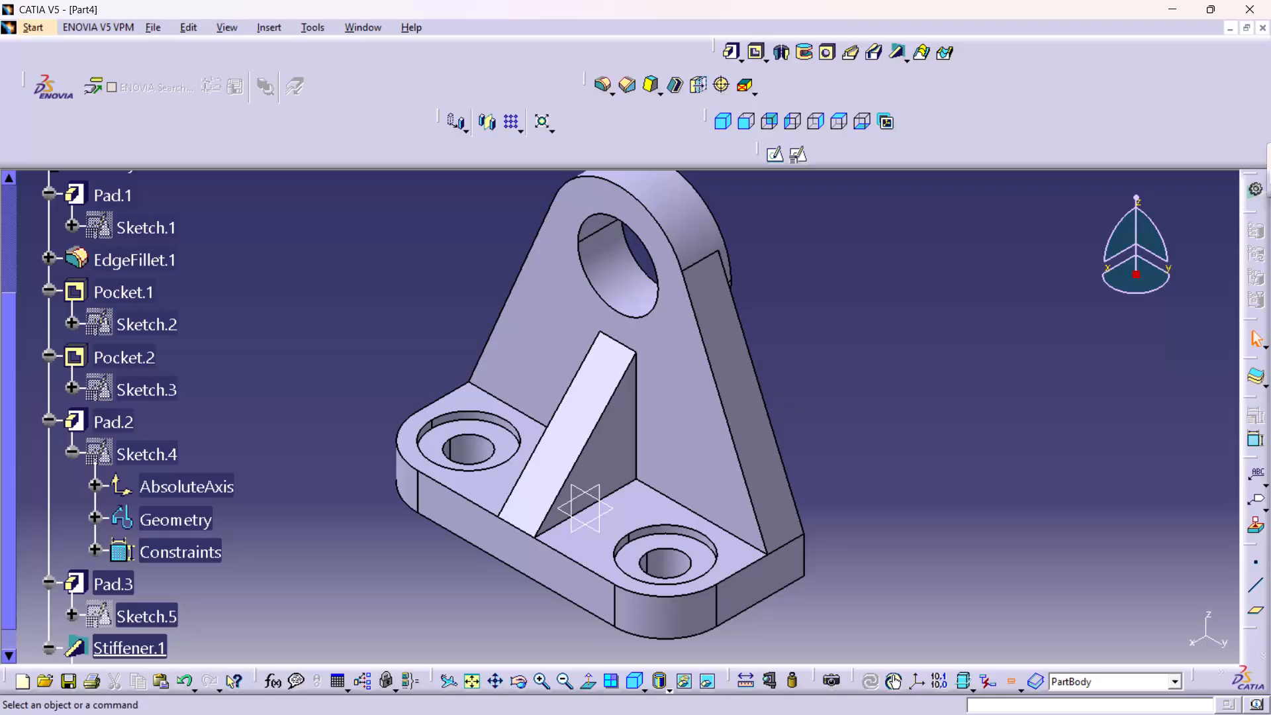
# Save the bracket part in the CATIA folder as a CATPart named v10.
pyautogui.hotkey('ctrl', 's')
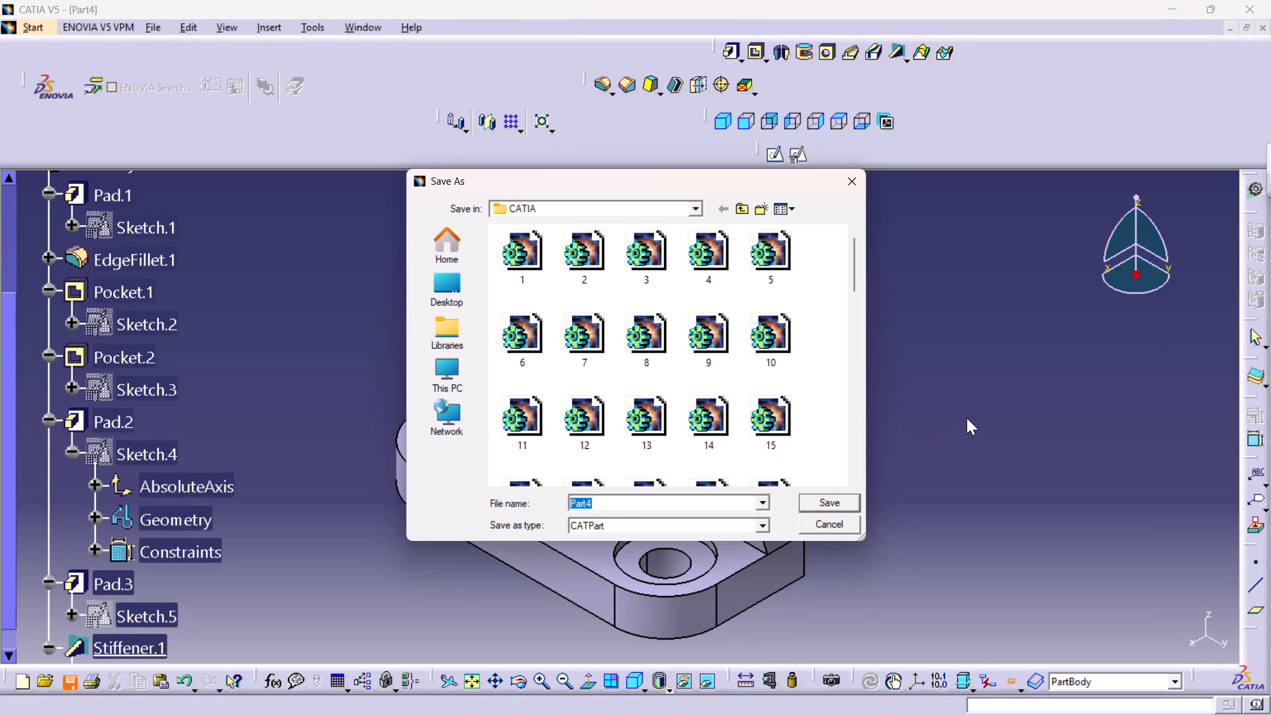
pyautogui.press('v')
pyautogui.write('10')
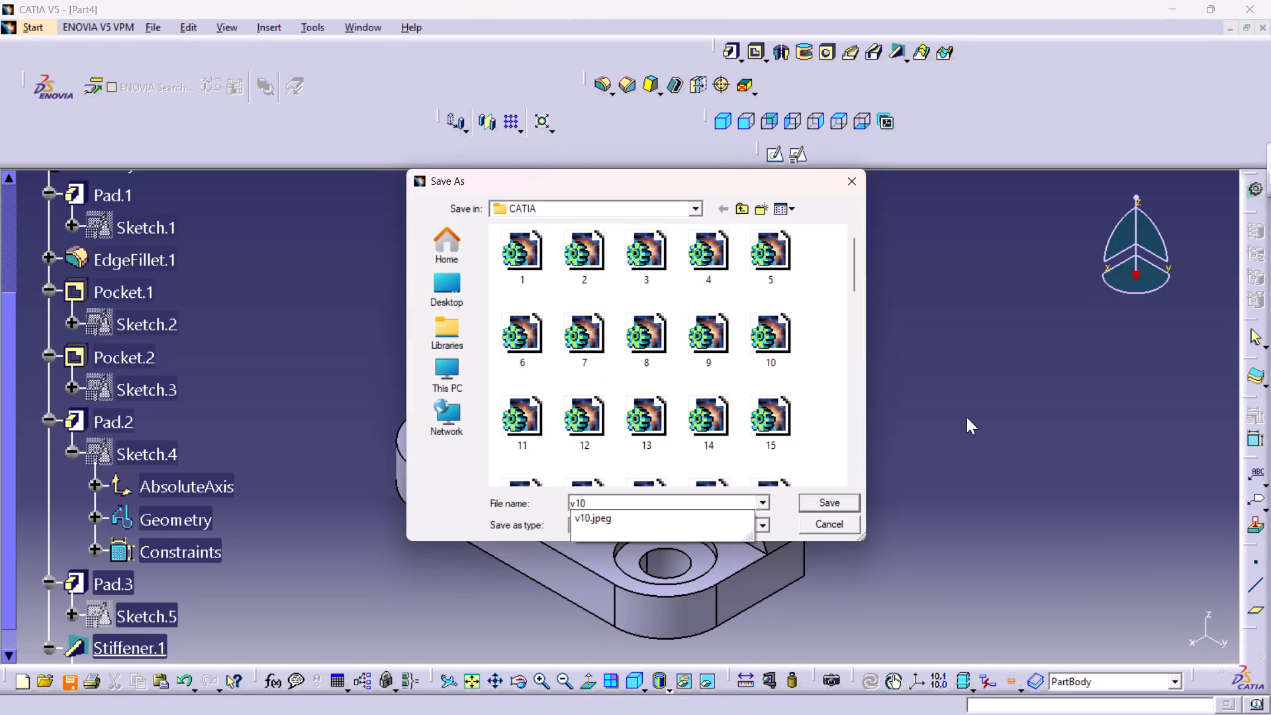
pyautogui.press('Return')
# Print the whole document with Microsoft Print to PDF, fit in page, and save the output as v10 in the CATIA folder.
pyautogui.hotkey('ctrl', 'p')
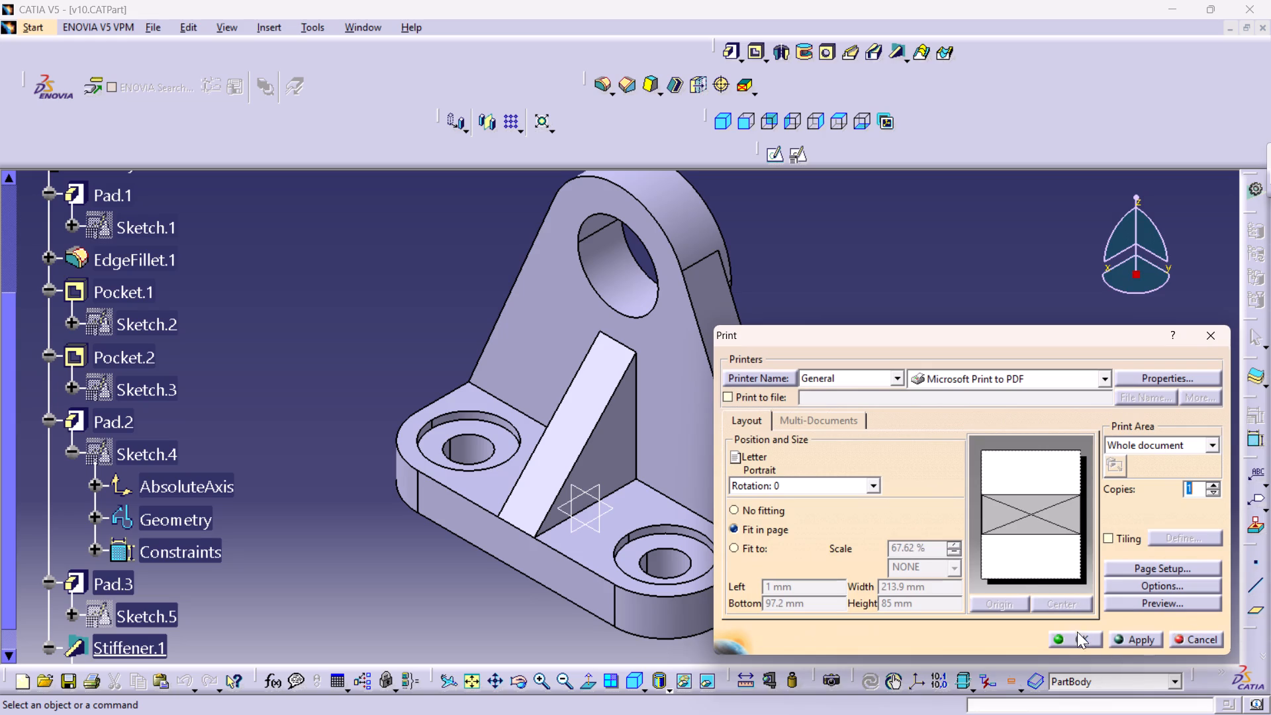
pyautogui.click(1068, 643)
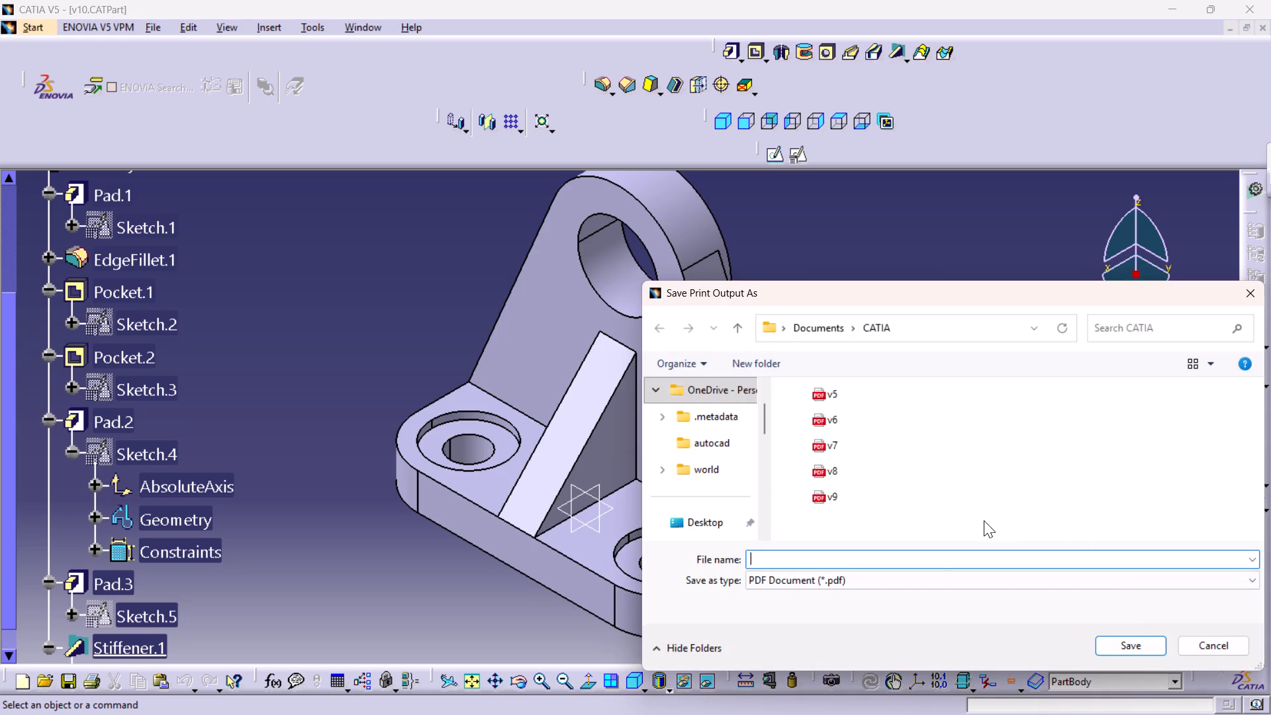
pyautogui.press('v')
pyautogui.press('1')
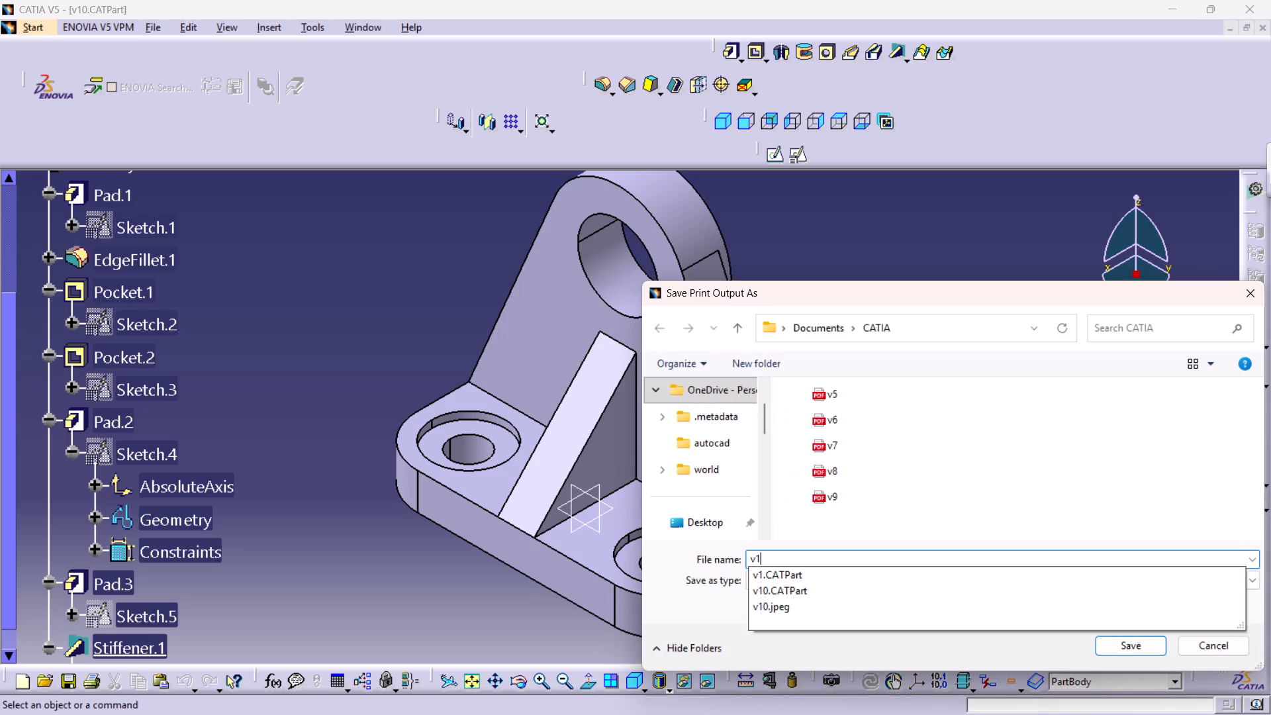
pyautogui.press('o')
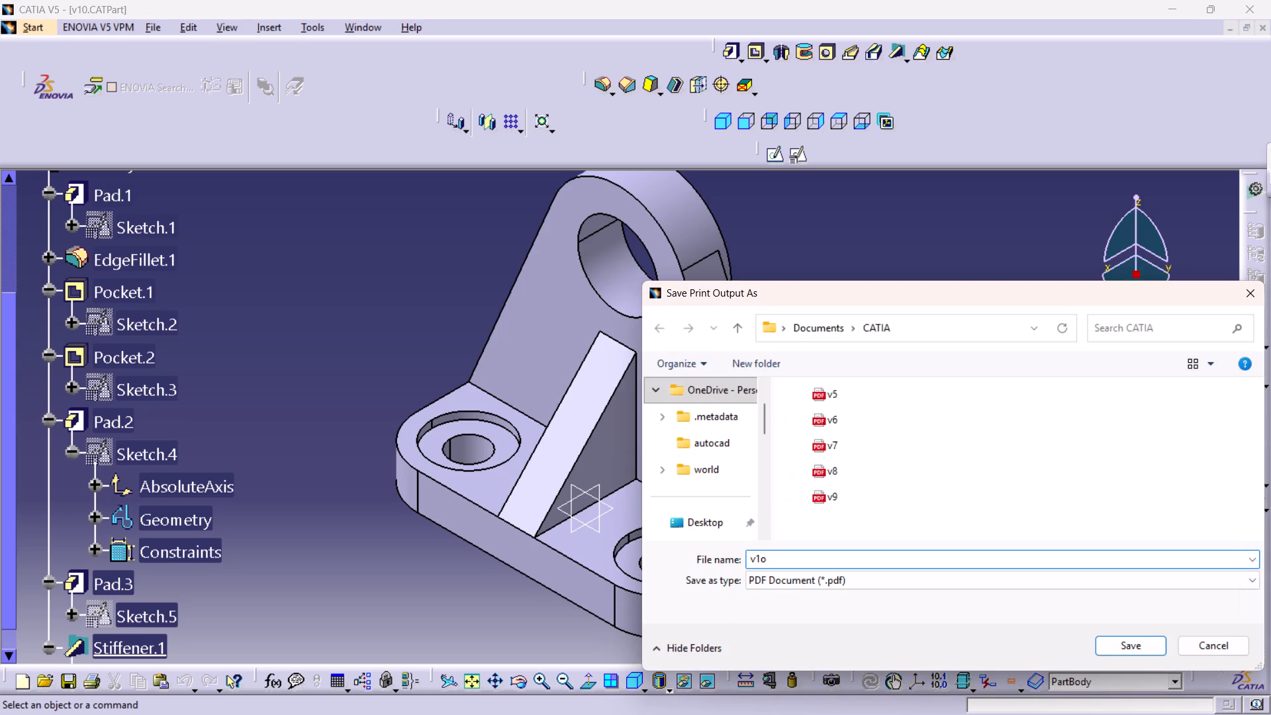
pyautogui.press('BackSpace')
pyautogui.press('0')
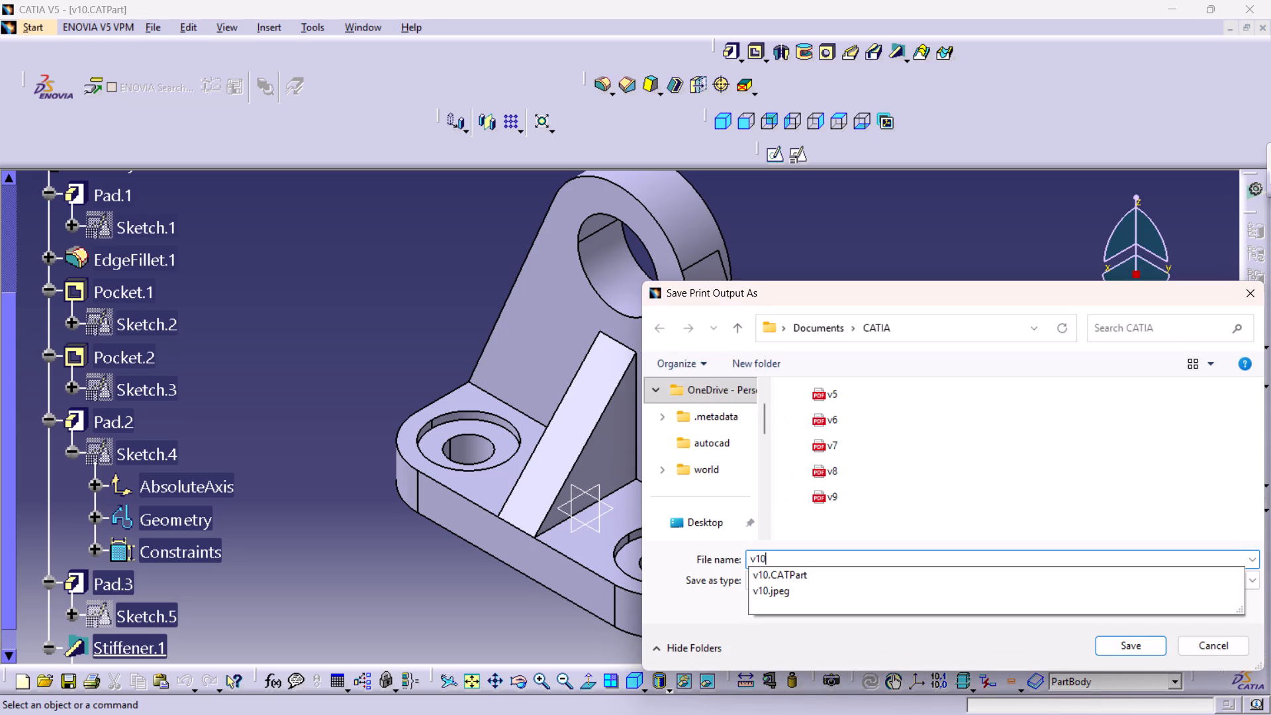
pyautogui.press('Return')
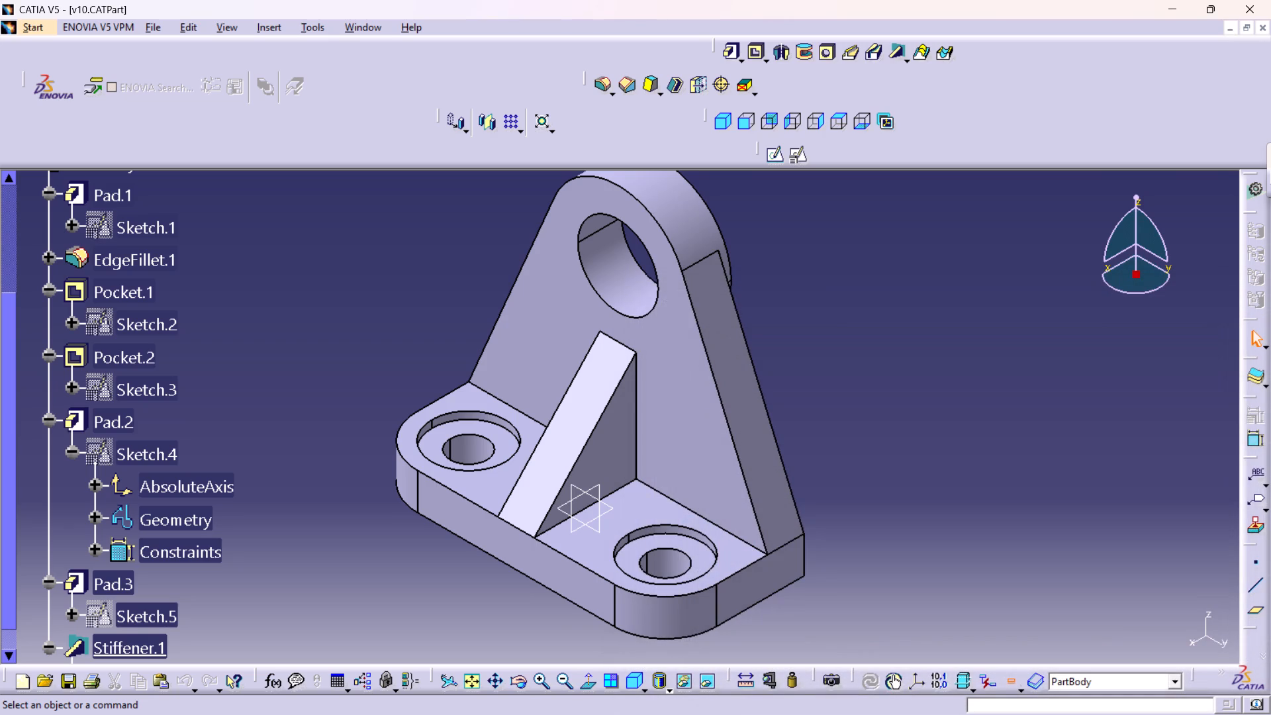